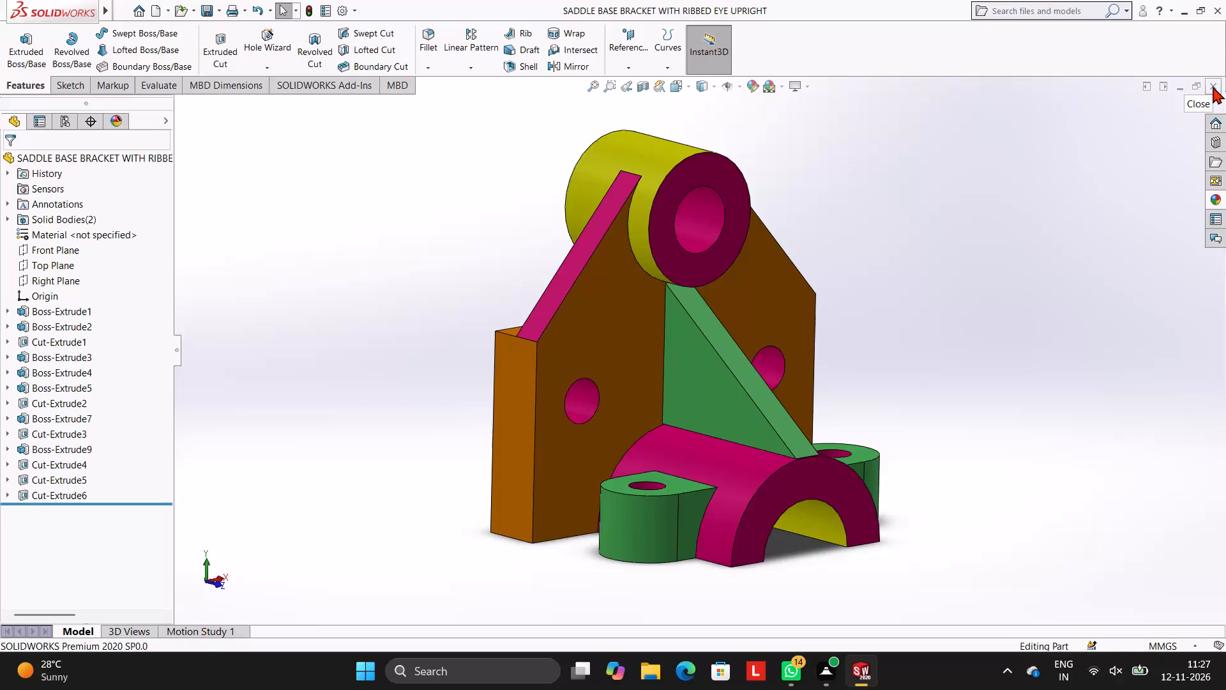
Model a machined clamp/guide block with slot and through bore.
Close the open saddle base bracket model and create a new part document.
left_click(1213, 86)
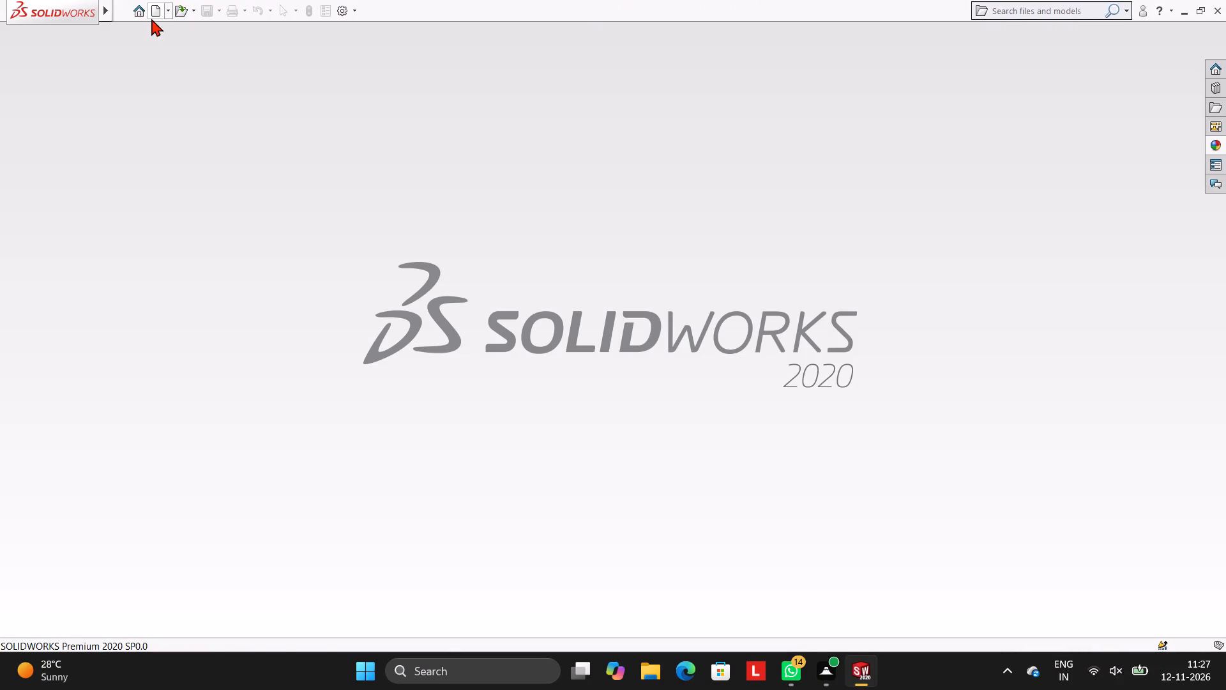
left_click(153, 6)
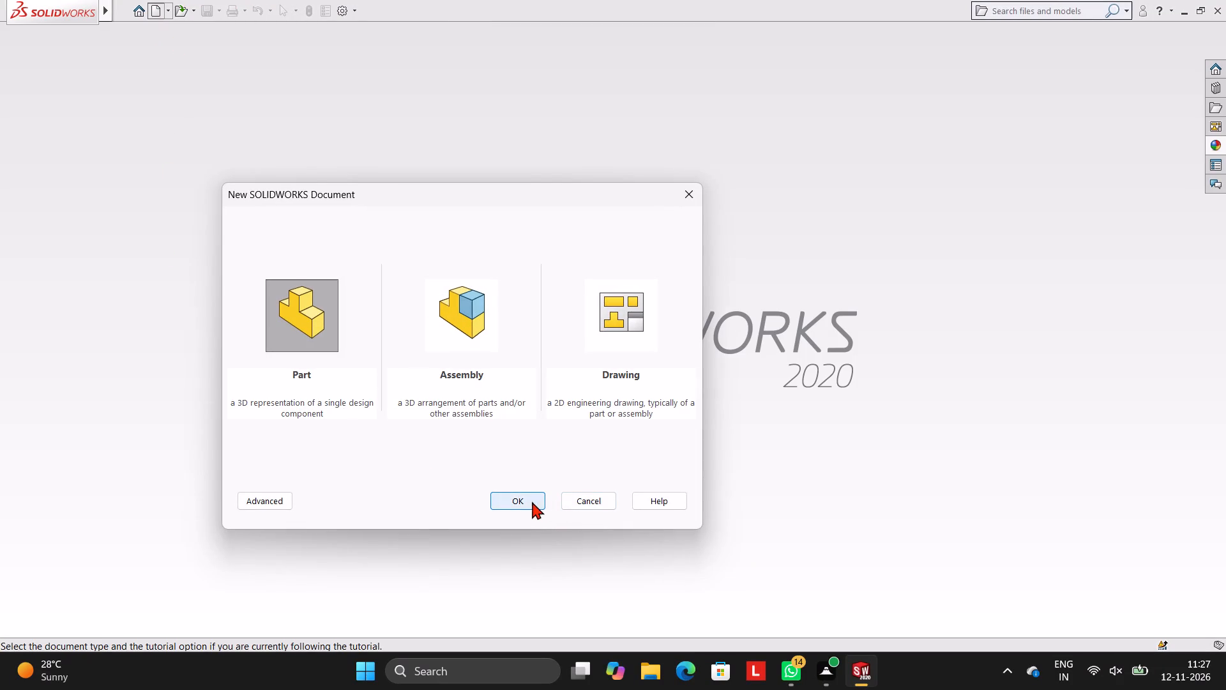
left_click(532, 502)
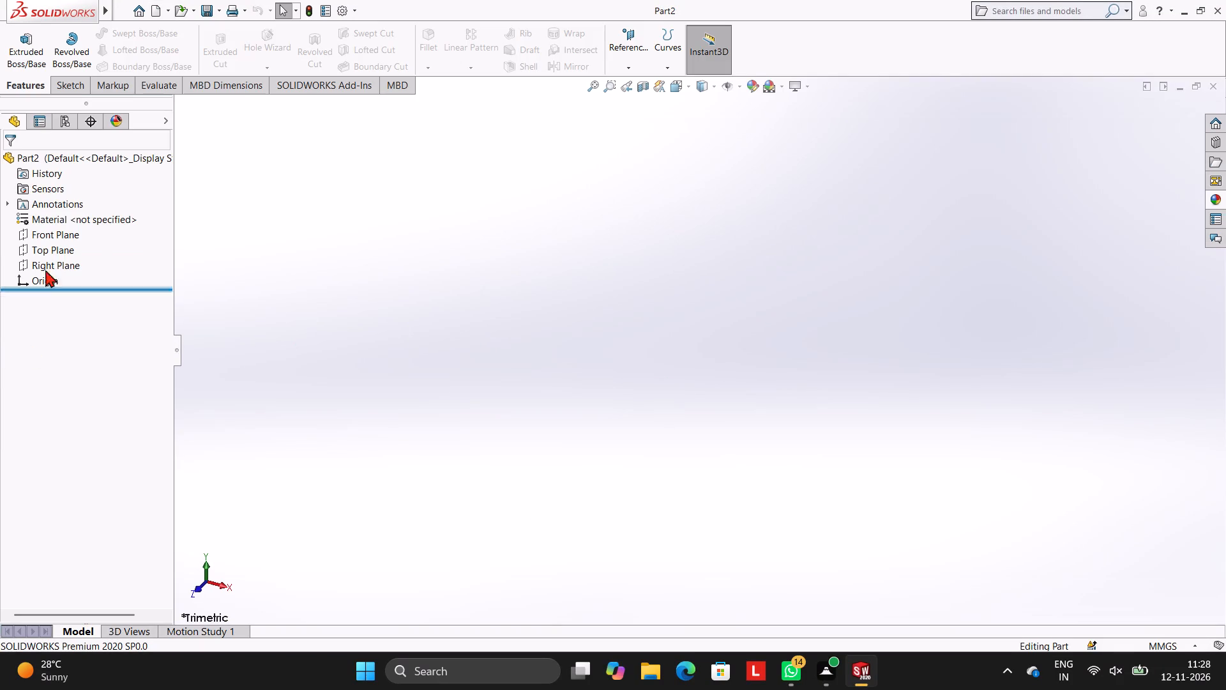
On the Front Plane, sketch a 90 mm horizontal line starting at the origin.
left_click(44, 238)
left_click(49, 220)
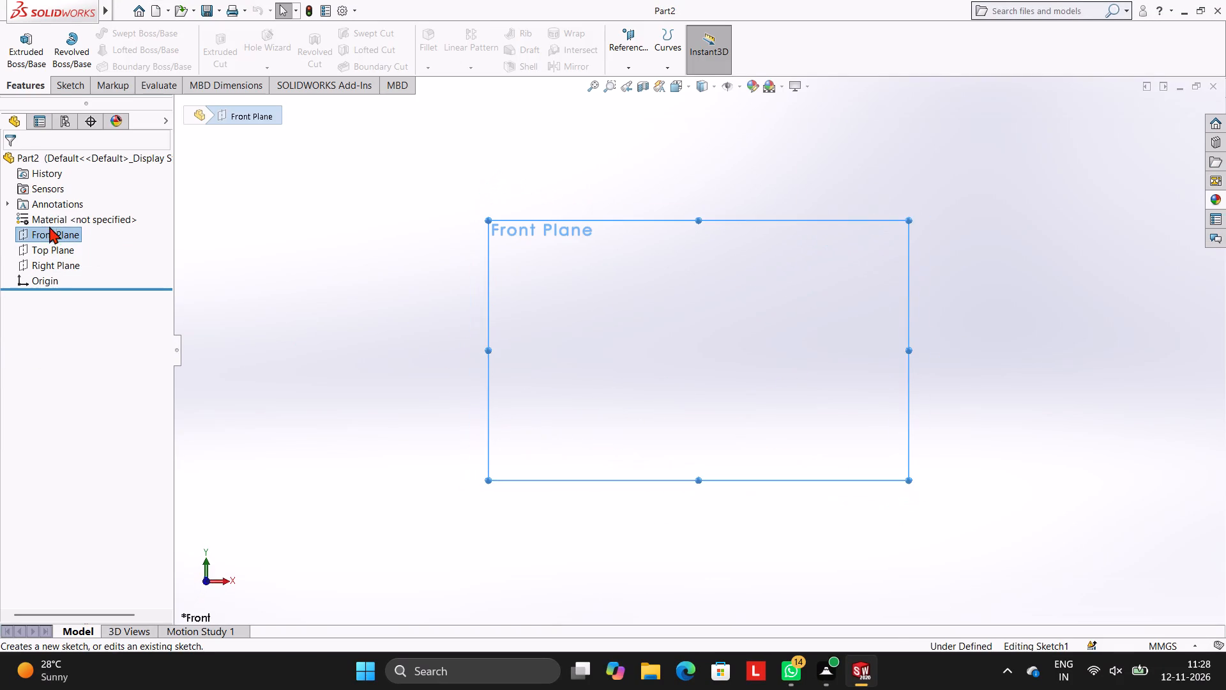
left_click(529, 280)
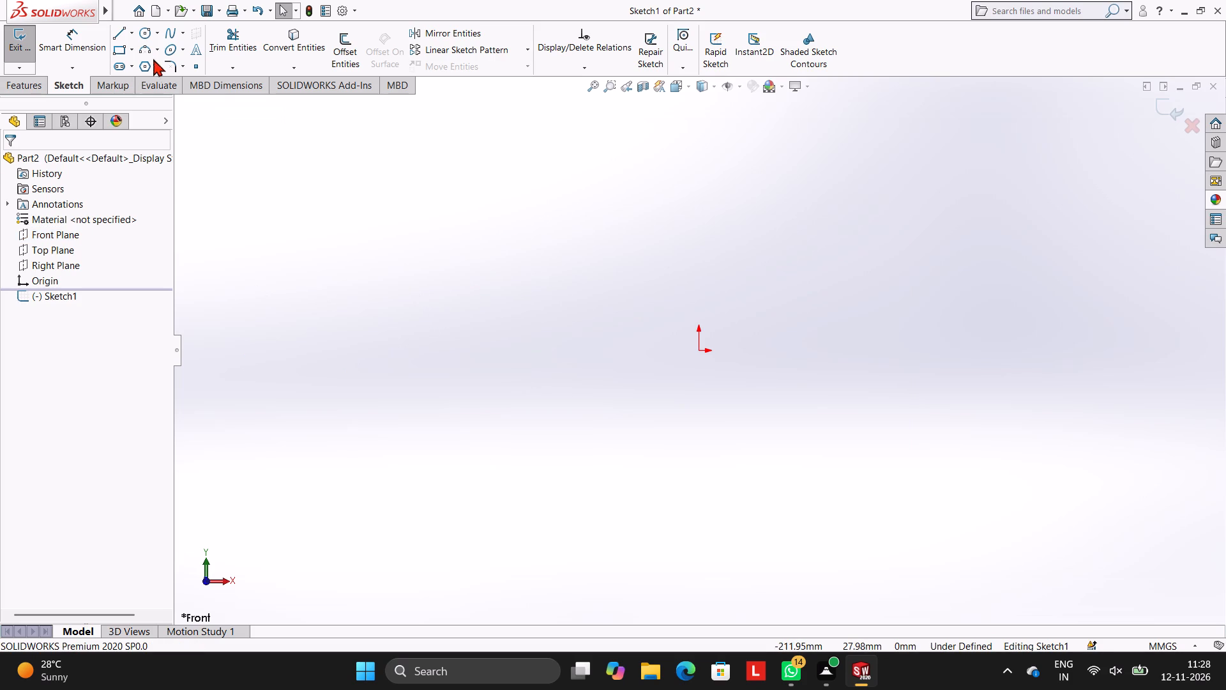
left_click(119, 28)
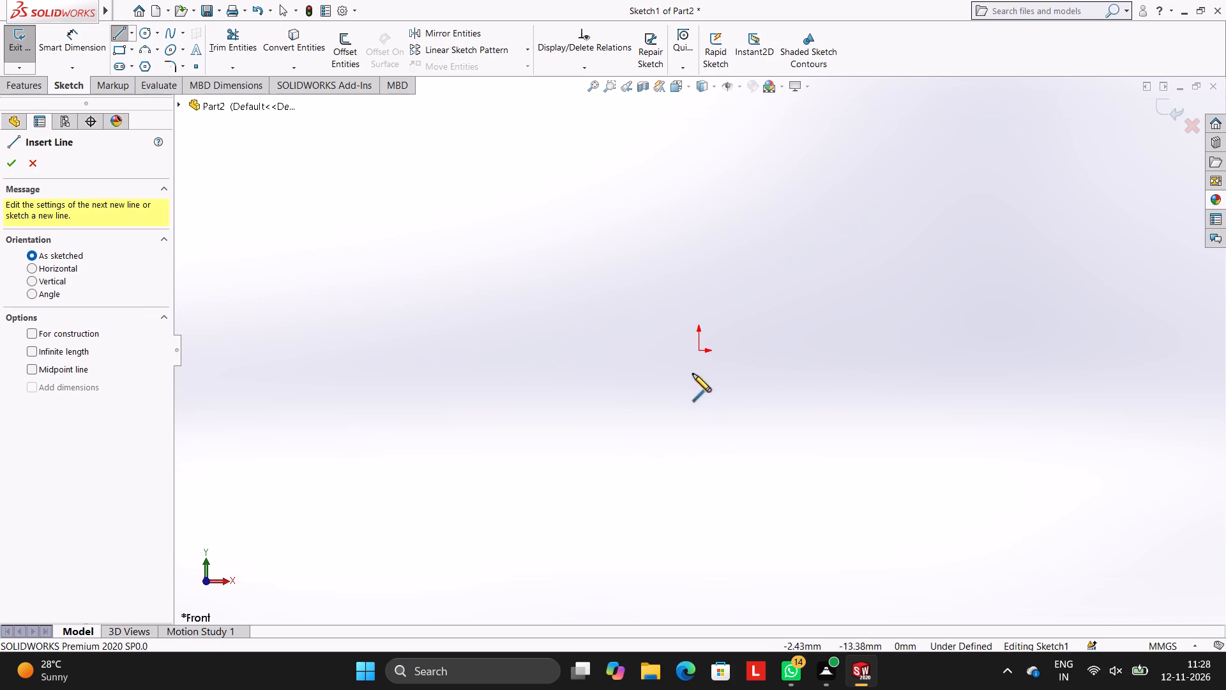
left_click(698, 352)
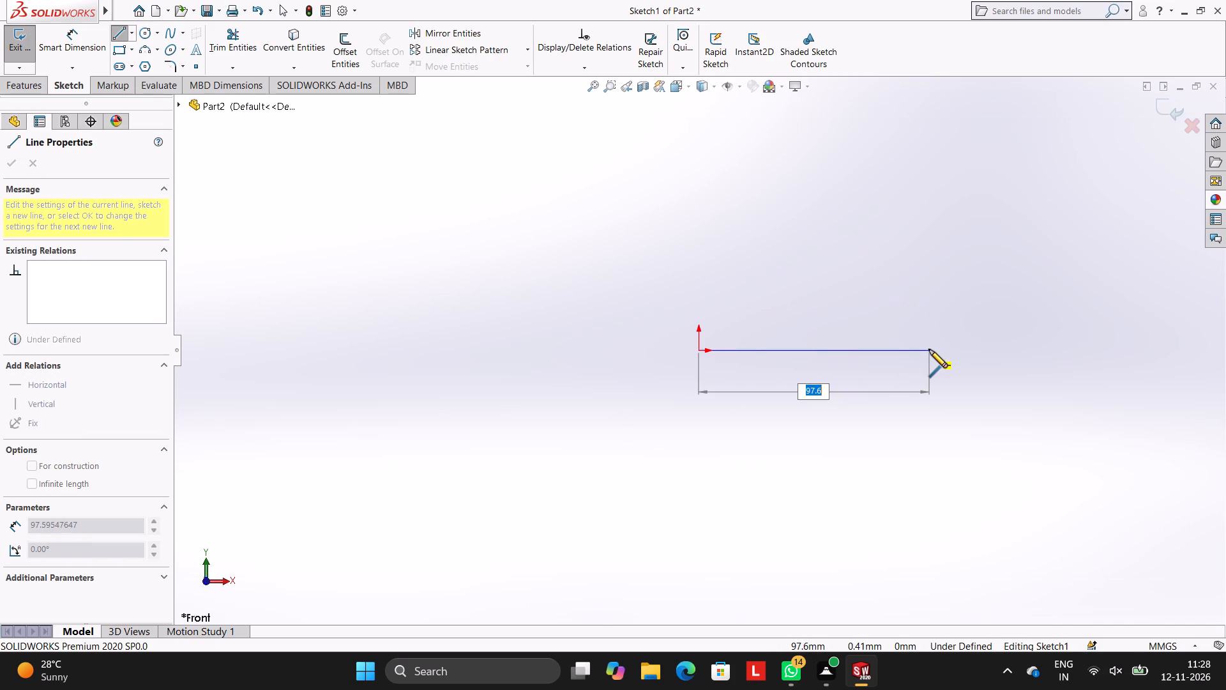
type("90")
key("Return")
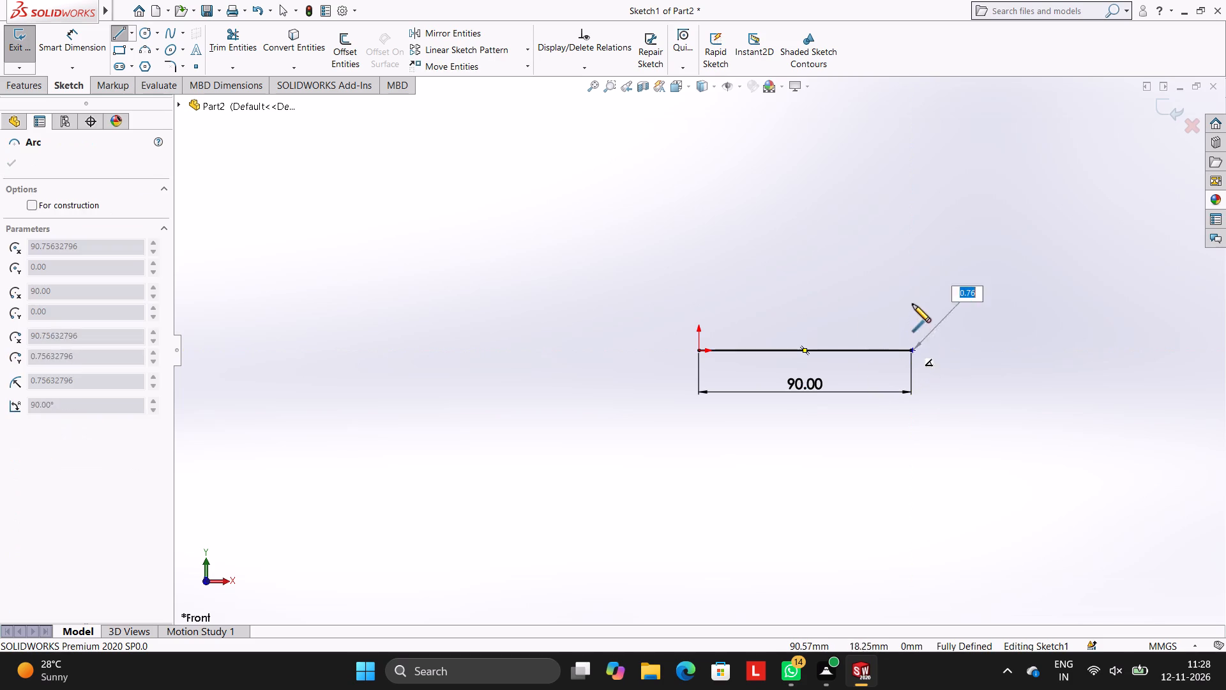
key("Escape")
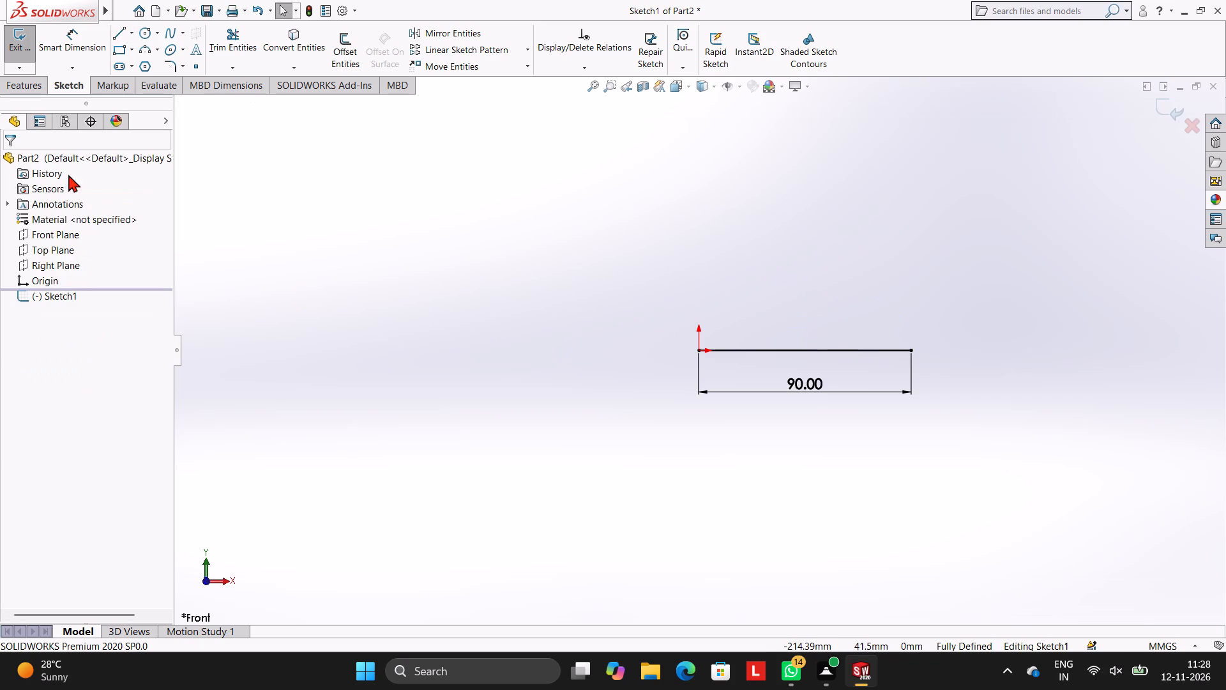
Close the profile into a rectangle above the horizontal line with lines, giving it a 15 mm height.
left_click(114, 31)
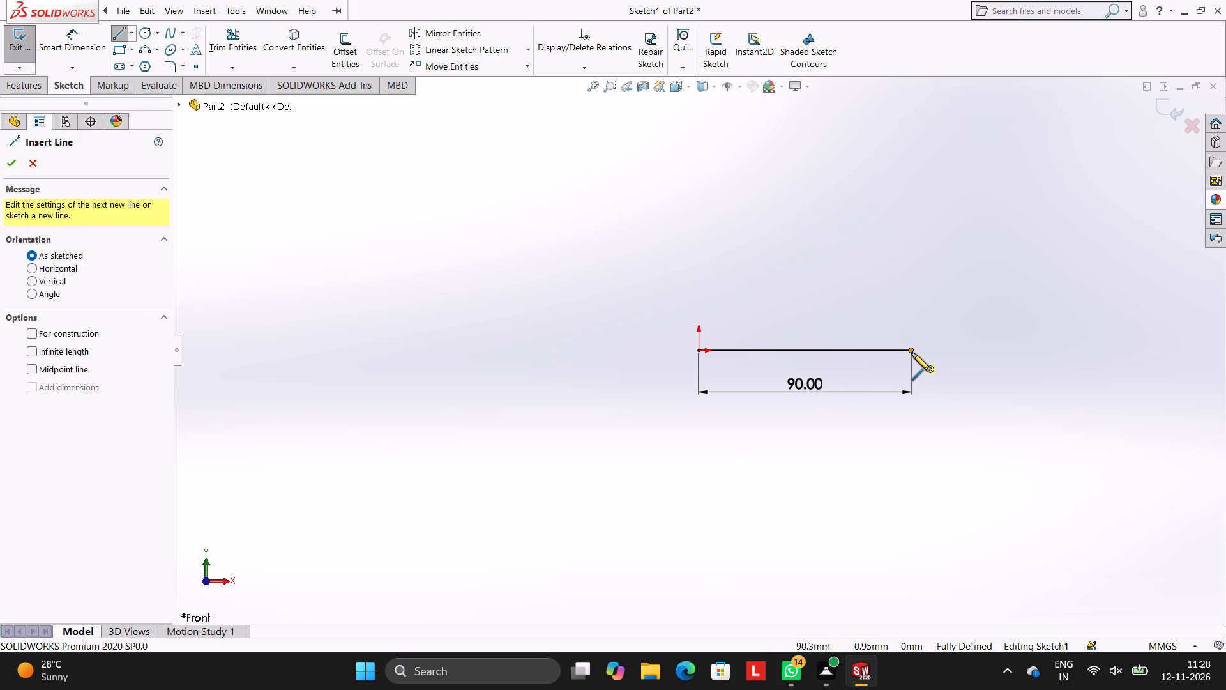
left_click(911, 350)
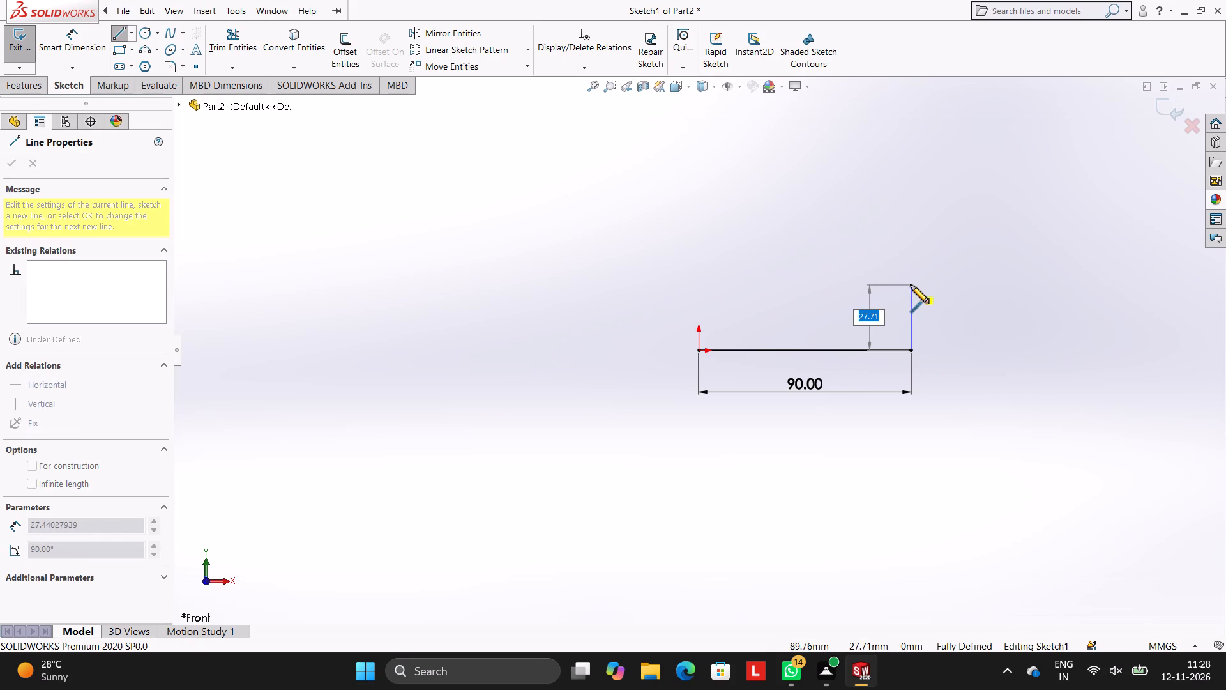
type("15")
key("Return")
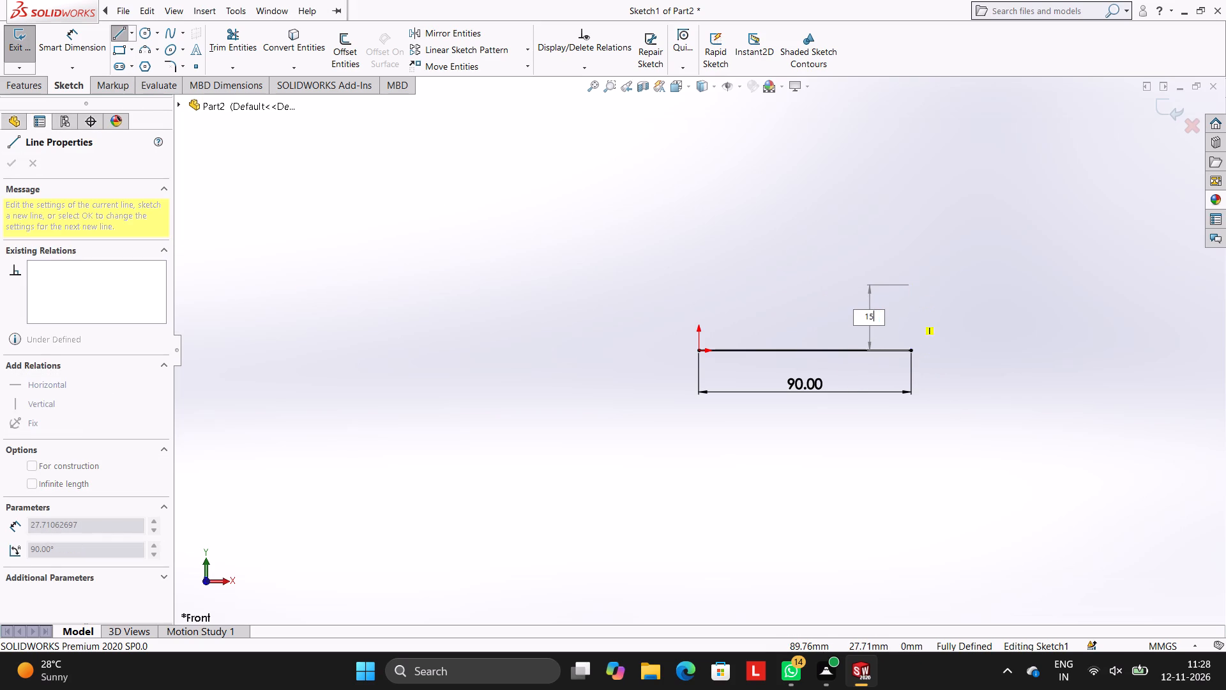
left_click(699, 313)
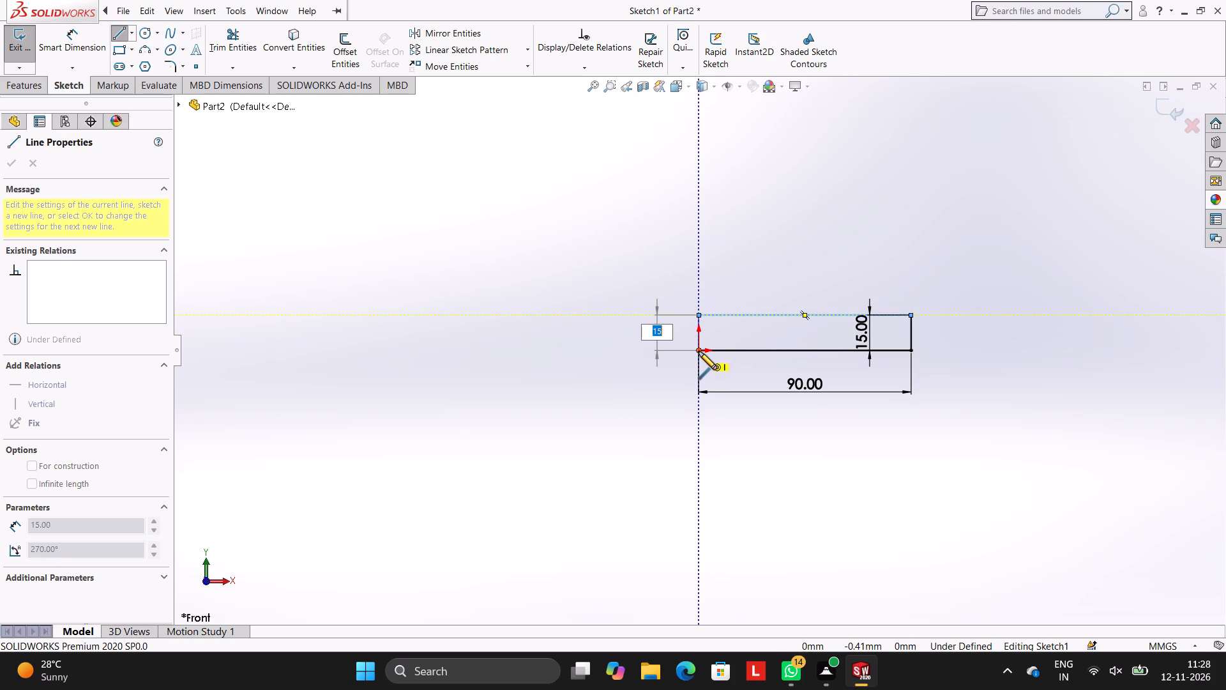
left_click(699, 351)
key("Escape")
key("Escape")
key("Escape")
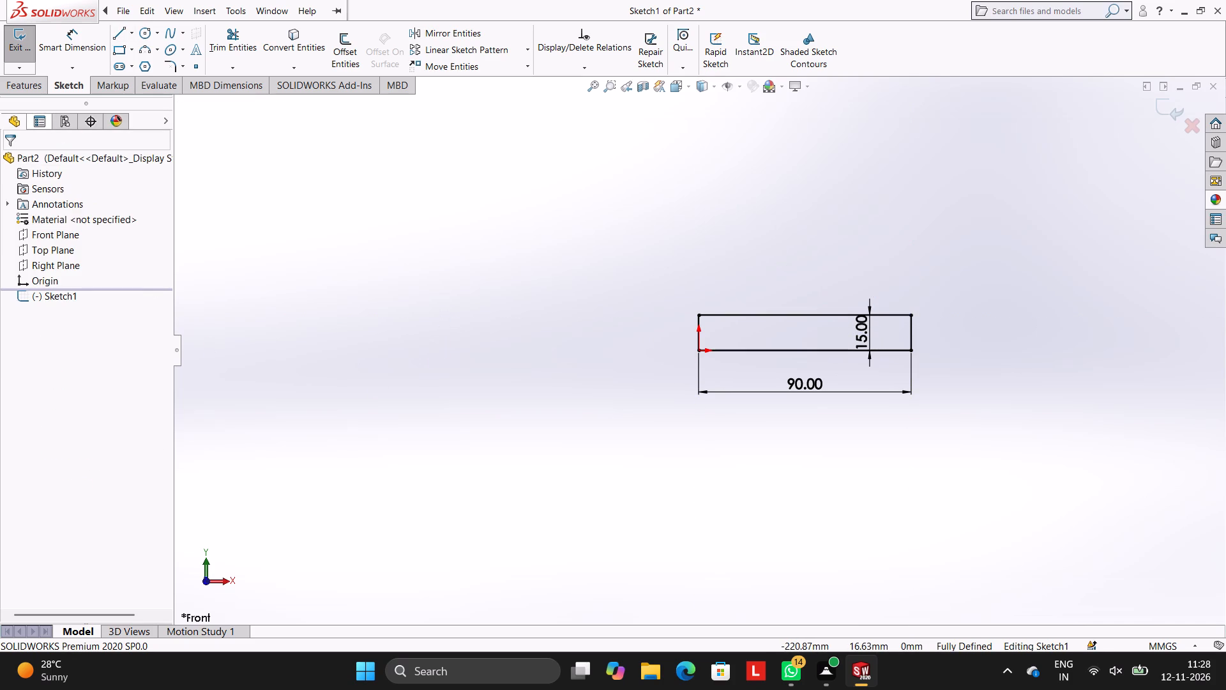
Extrude the rectangle as a blind boss 50 mm deep in the reversed direction.
left_click(29, 88)
left_click(26, 50)
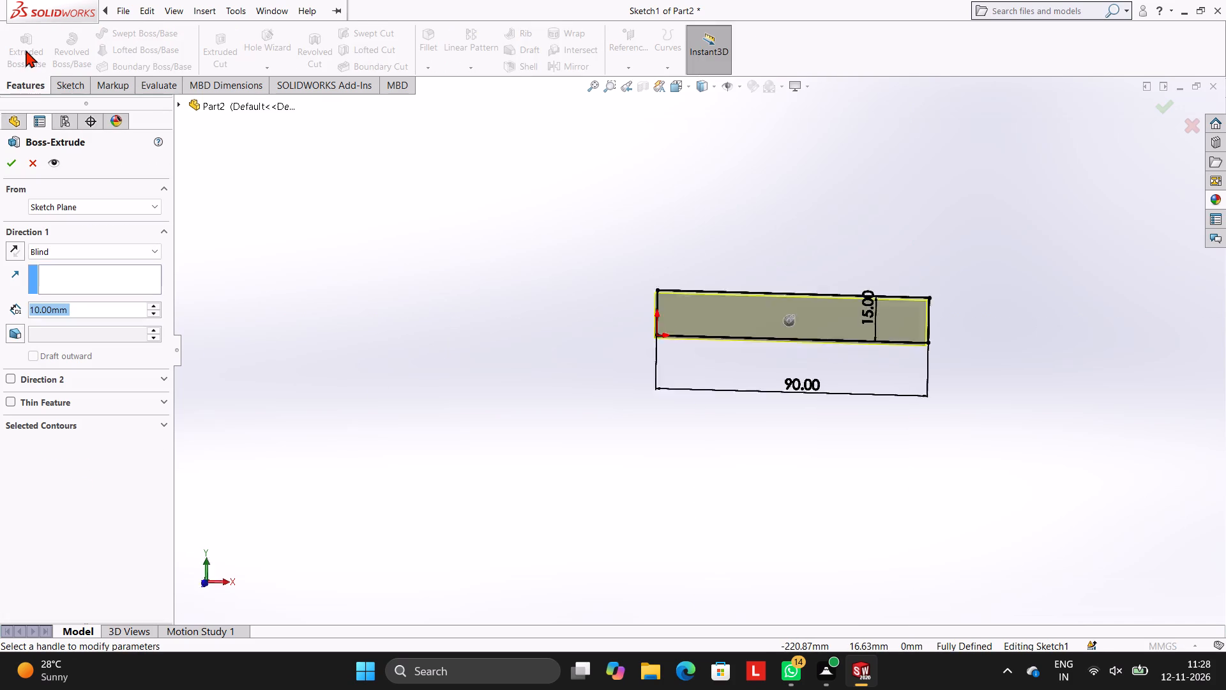
left_click(16, 241)
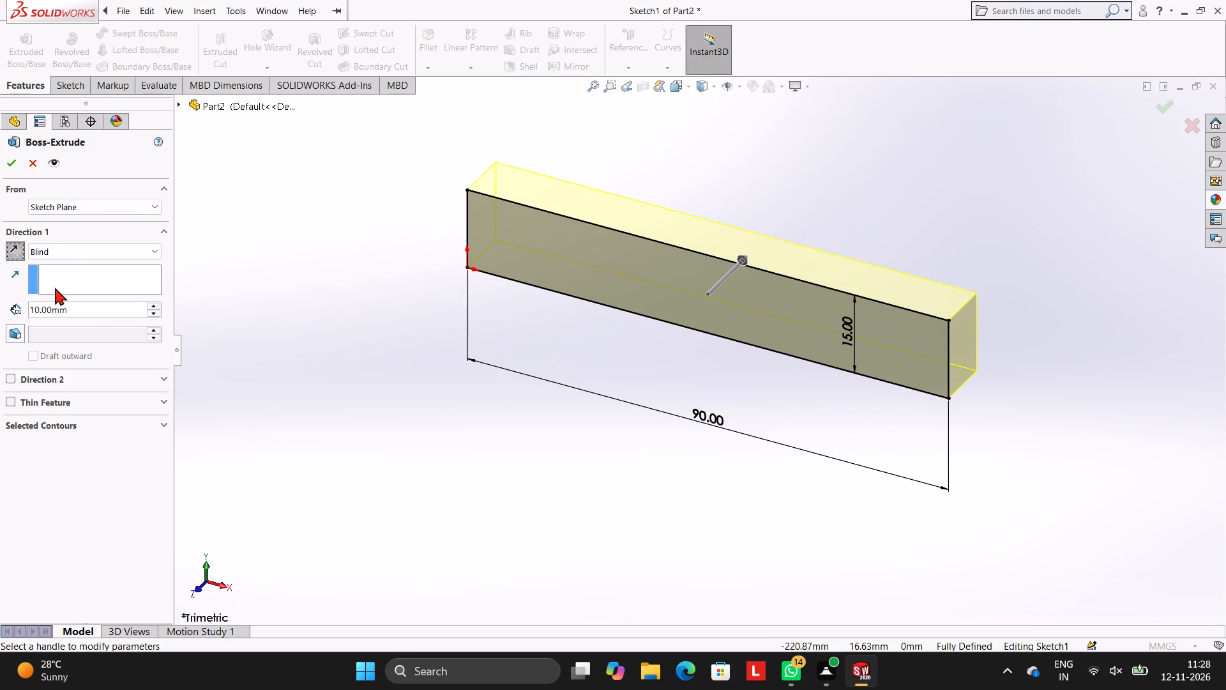
left_click(89, 312)
key("BackSpace")
key("BackSpace")
key("BackSpace")
key("BackSpace")
key("BackSpace")
key("BackSpace")
key("BackSpace")
key("BackSpace")
key("BackSpace")
key("BackSpace")
key("BackSpace")
key("BackSpace")
key("BackSpace")
key("BackSpace")
key("BackSpace")
type("50")
key("Return")
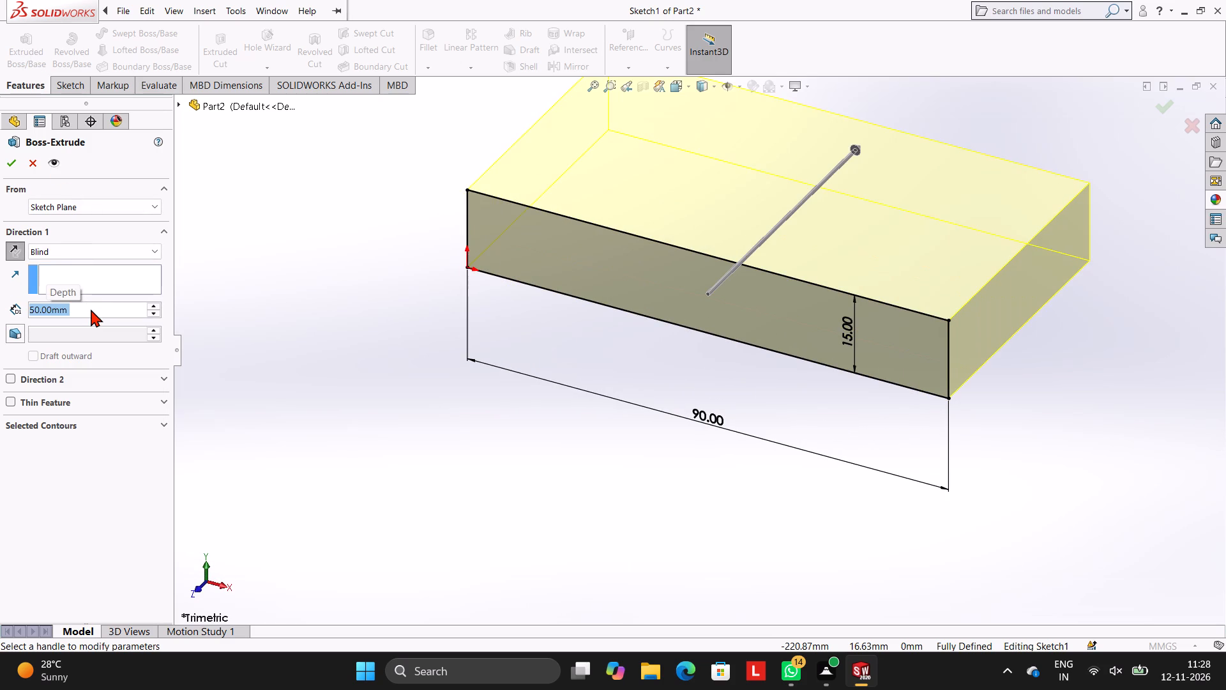
left_click(8, 164)
left_click(211, 182)
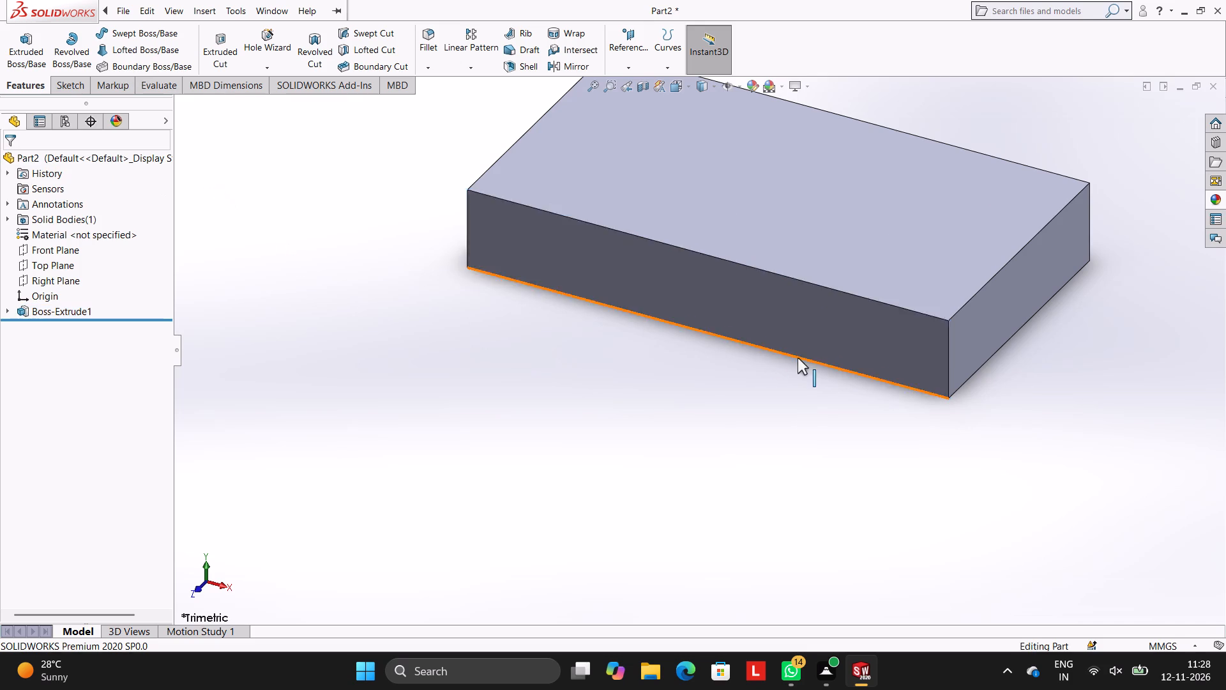
On the block's long front face, sketch a 45 mm by 15 mm rectangle below its bottom edge, starting from the lower right corner.
scroll(798, 358, "up", 2)
middle_click_drag(802, 358, 951, 383)
middle_click_drag(677, 195, 651, 319)
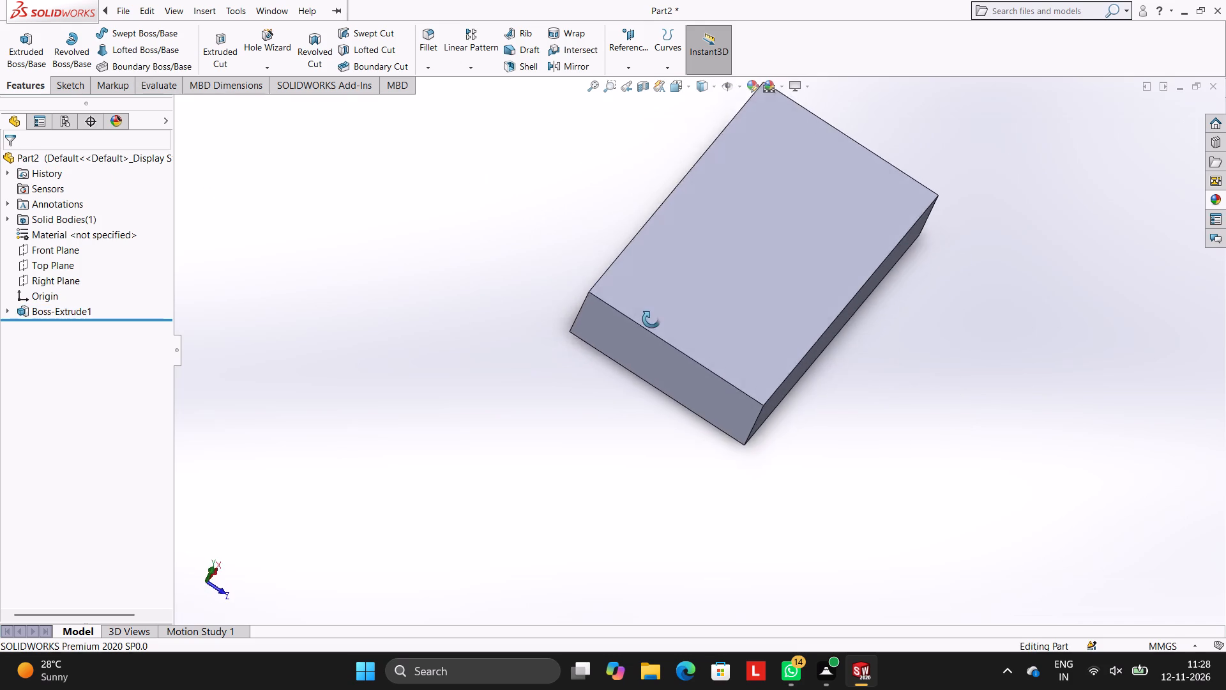
middle_click_drag(651, 319, 564, 187)
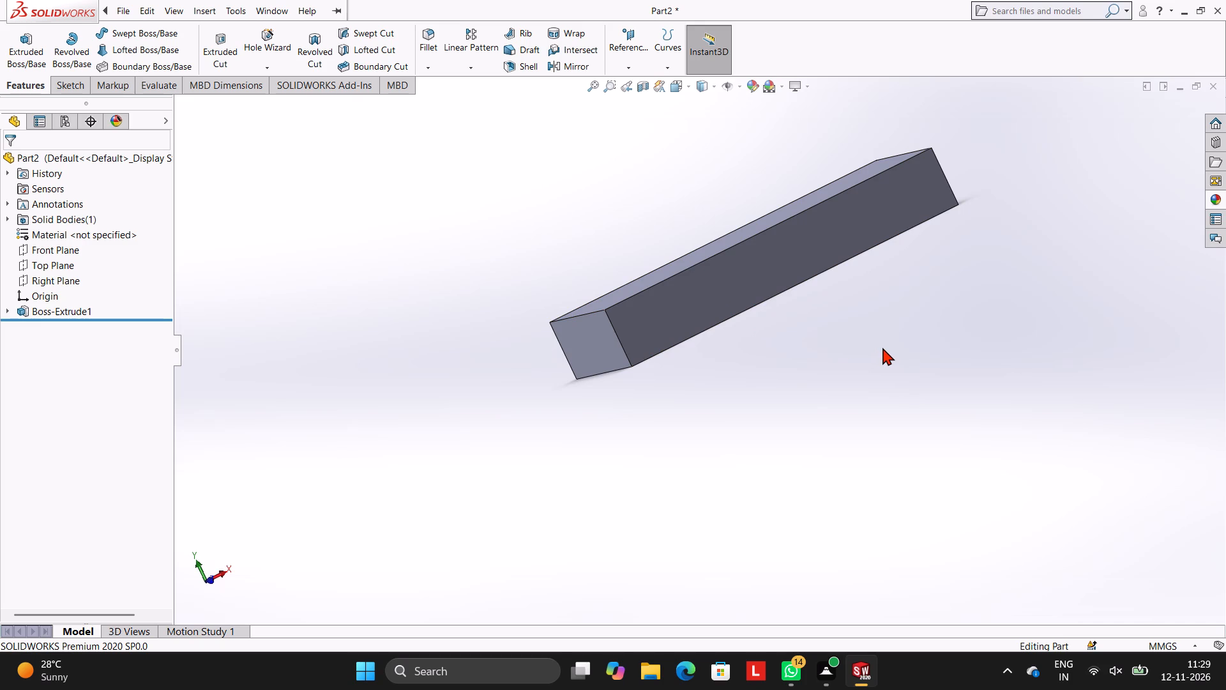
middle_click_drag(887, 358, 821, 332)
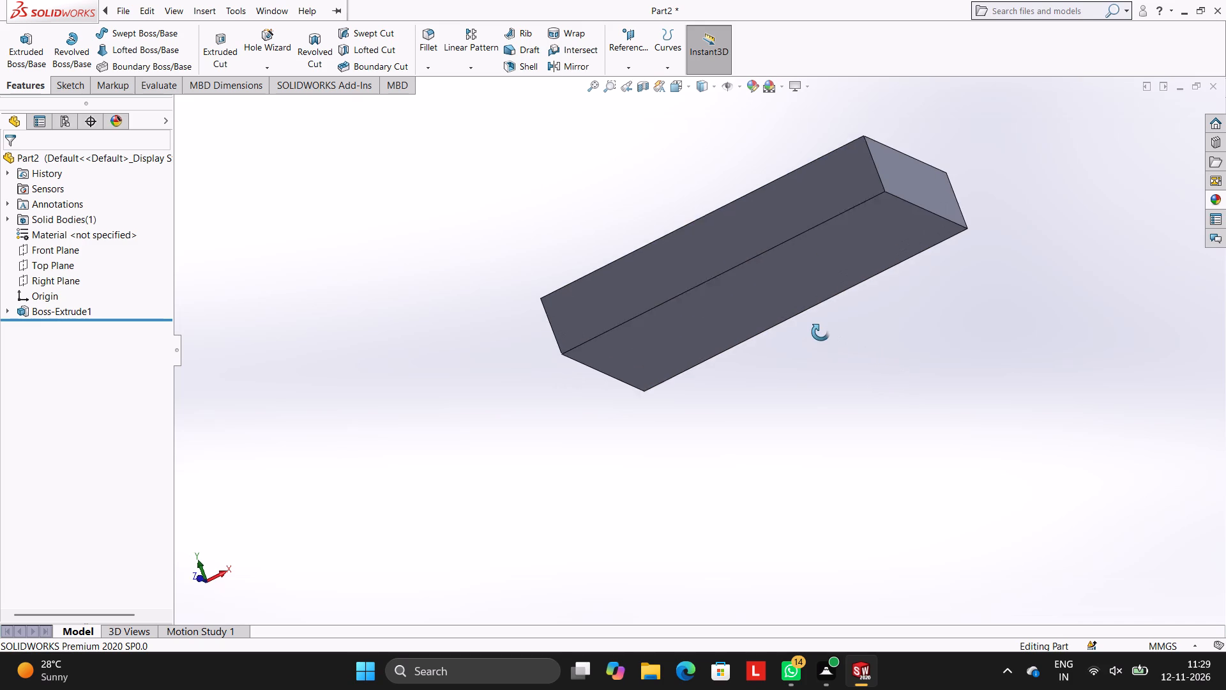
middle_click_drag(821, 332, 819, 332)
middle_click_drag(831, 241, 857, 268)
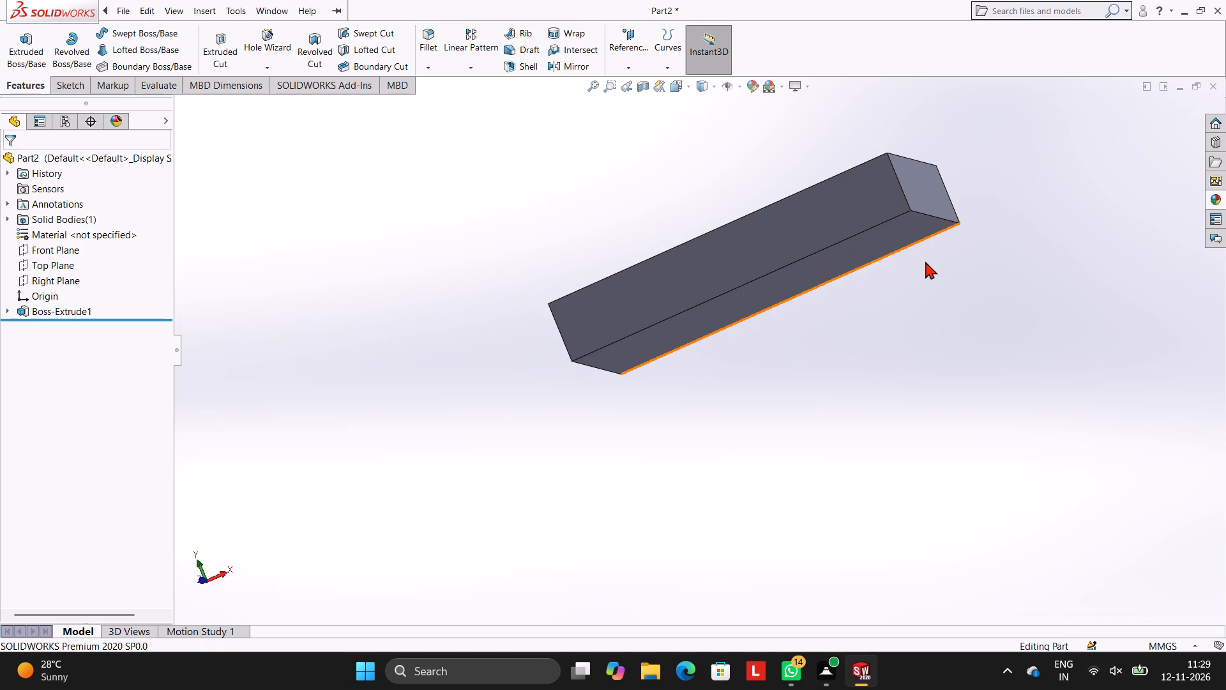
left_click(803, 226)
left_click(858, 187)
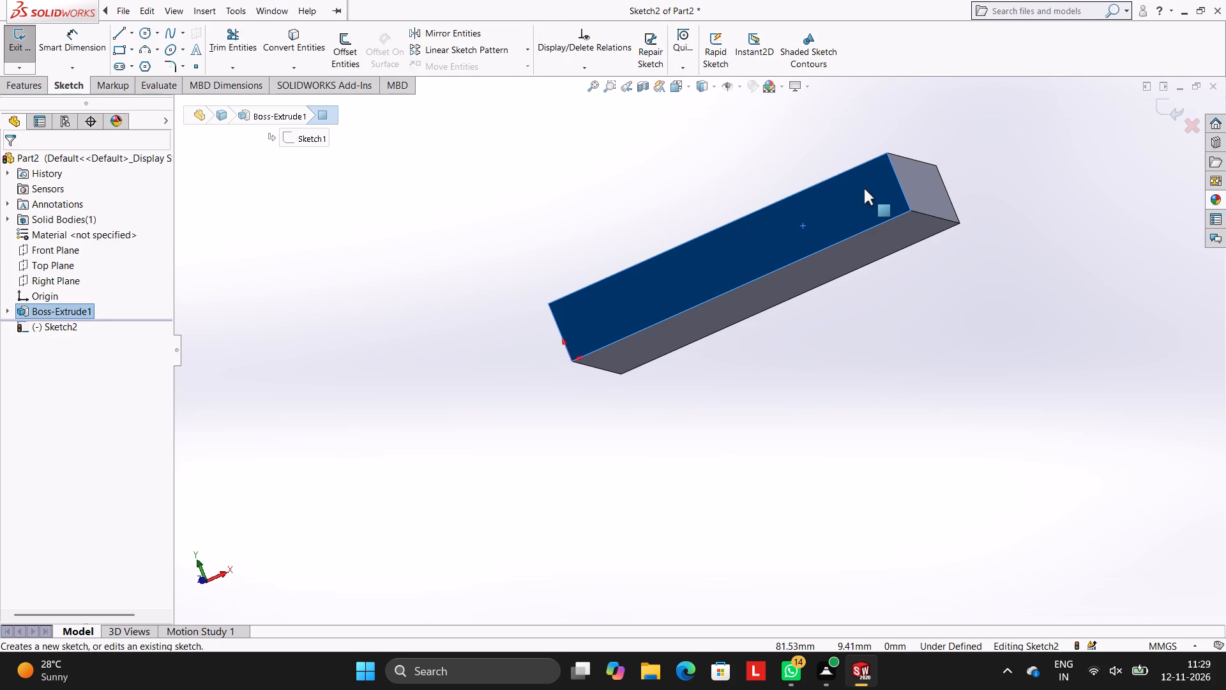
key("ctrl+8")
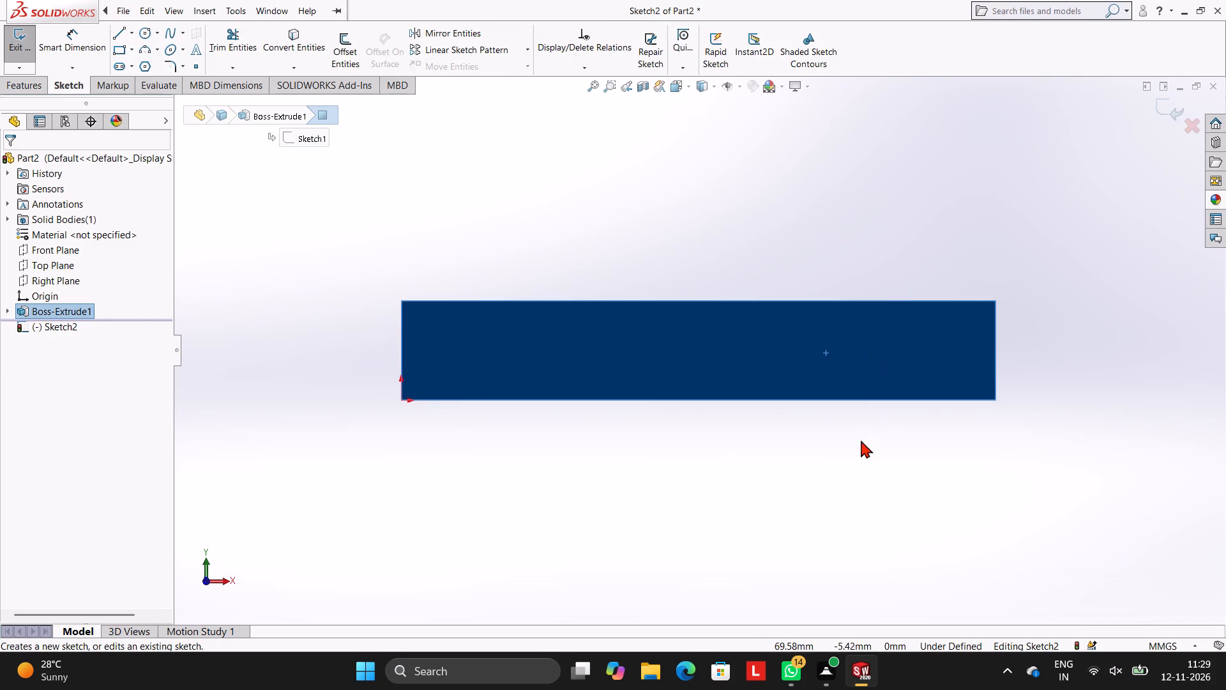
scroll(854, 467, "up", 2)
scroll(854, 467, "down", 1)
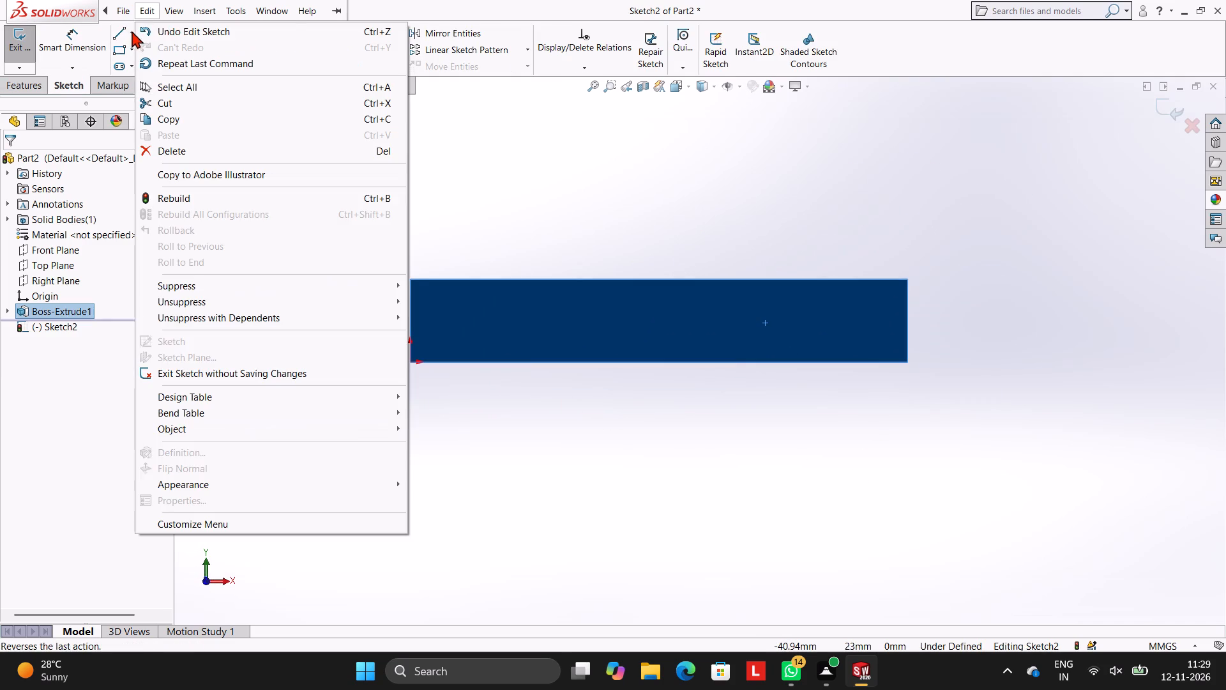
left_click(114, 28)
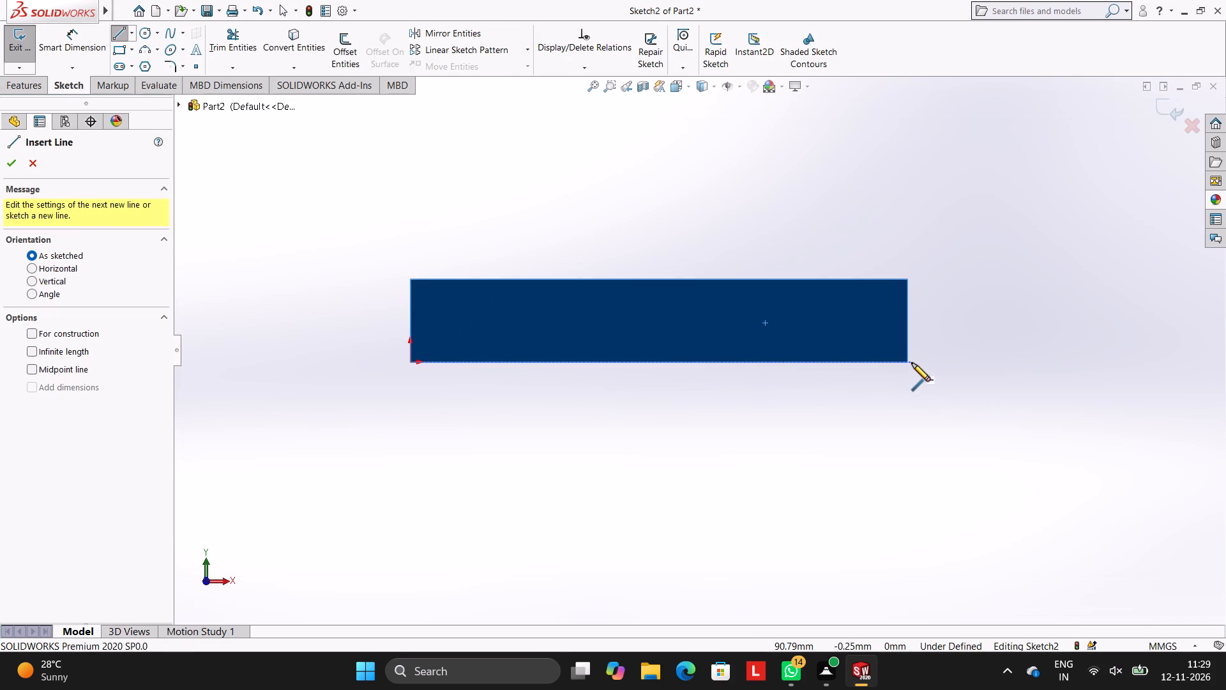
left_click(909, 363)
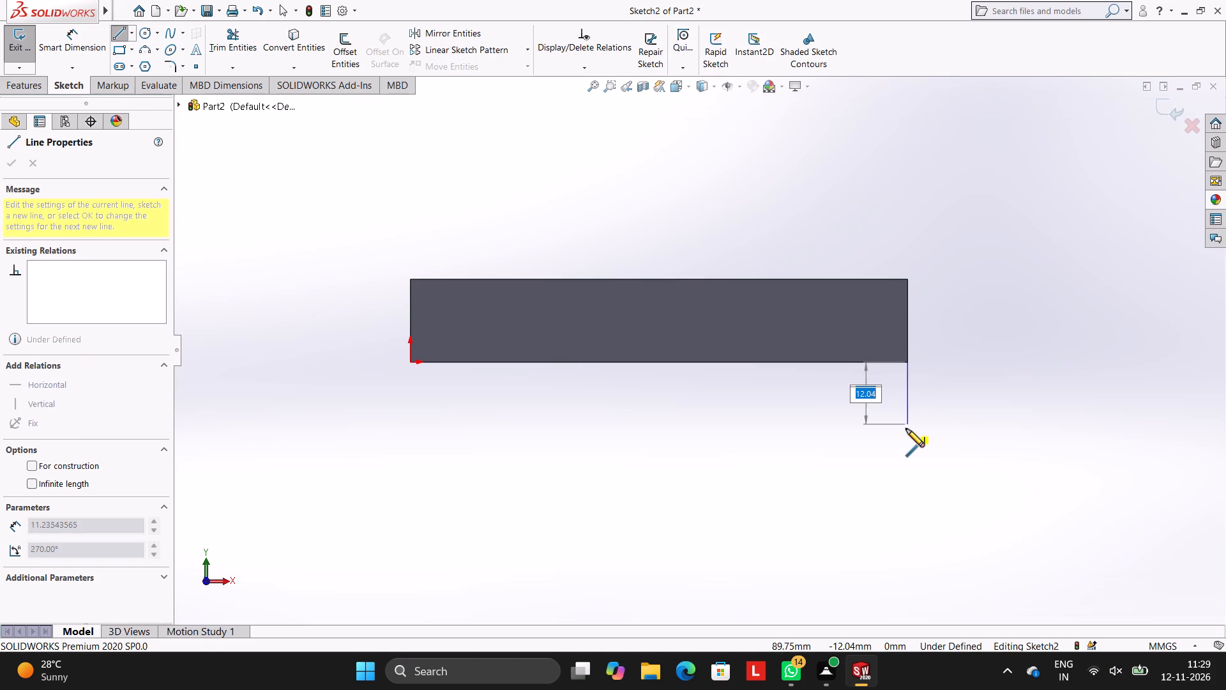
type("15")
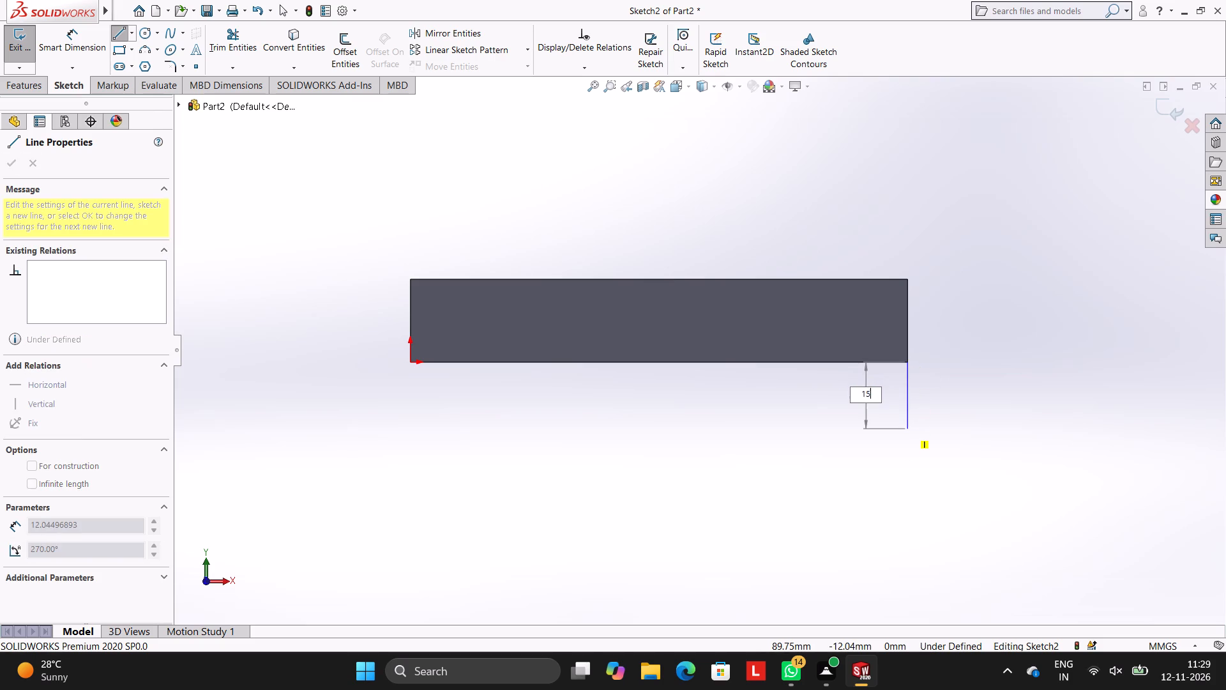
key("Return")
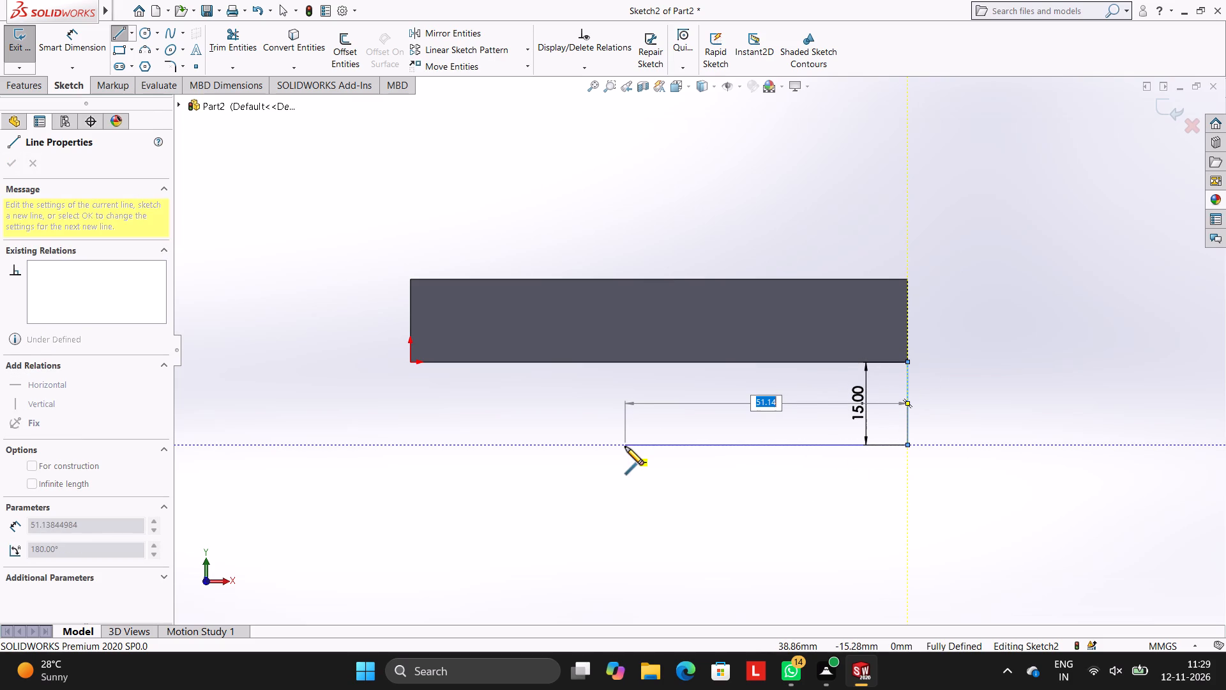
type("45")
key("Return")
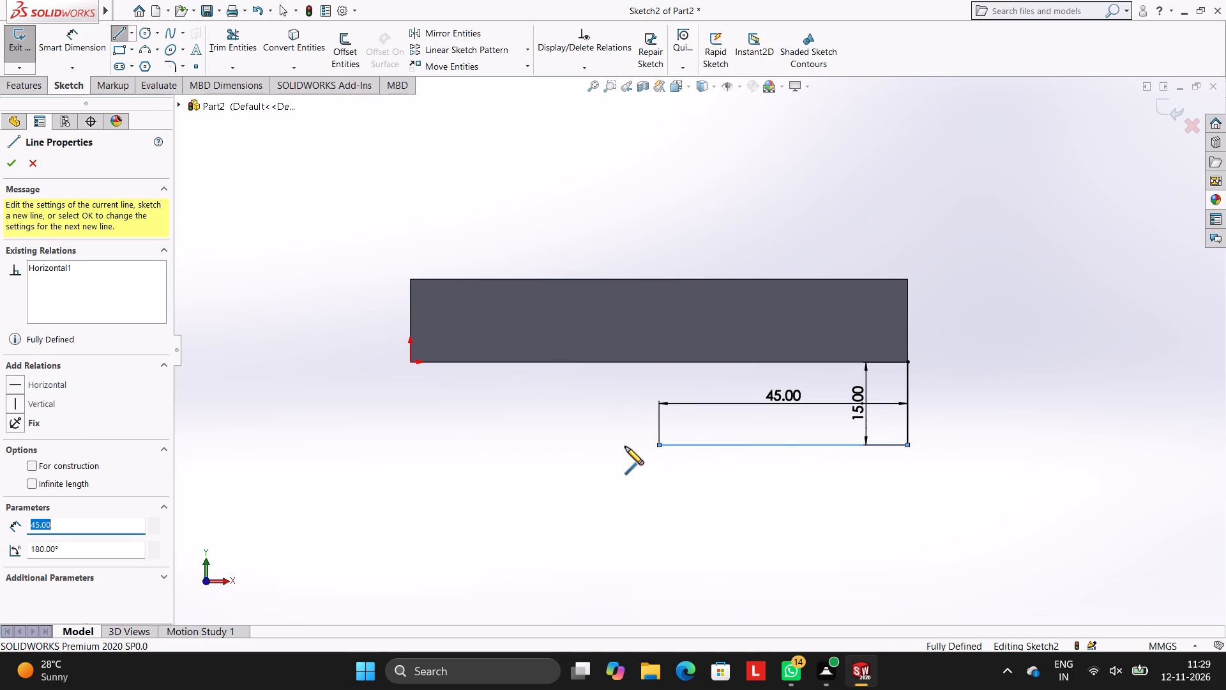
left_click(658, 361)
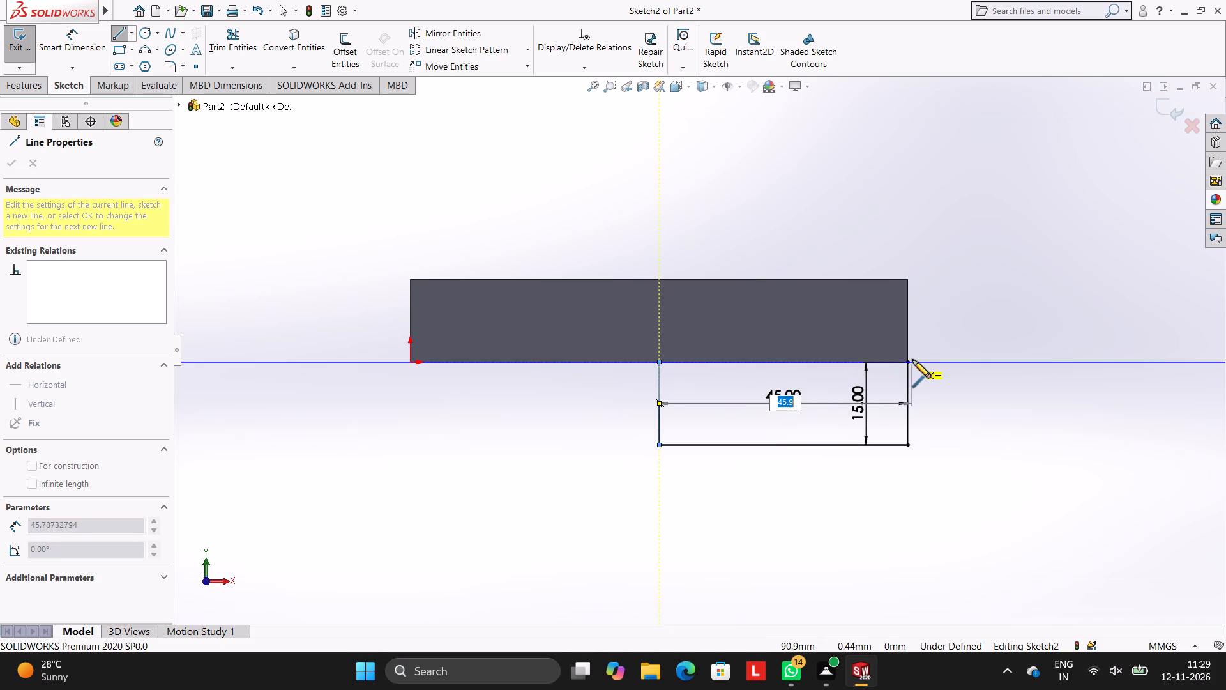
left_click(908, 360)
key("Escape")
key("Escape")
key("Escape")
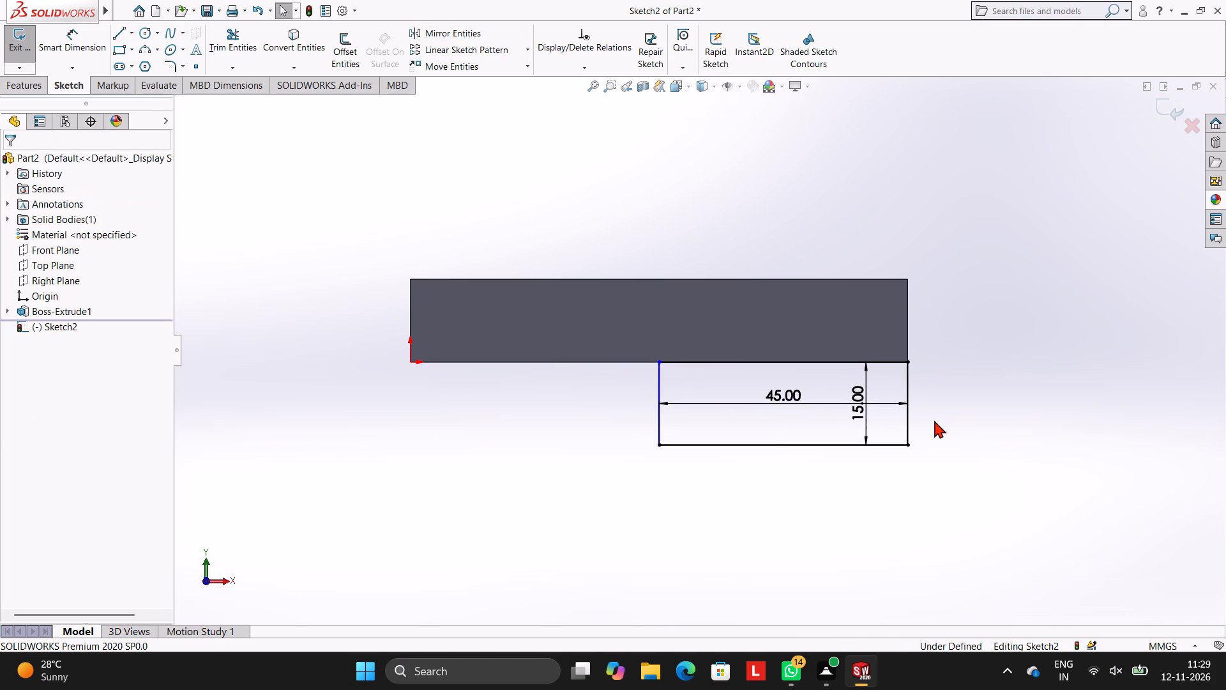
key("Escape")
key("Escape")
key("Escape")
key("Escape")
key("Escape")
key("Escape")
key("Escape")
key("Escape")
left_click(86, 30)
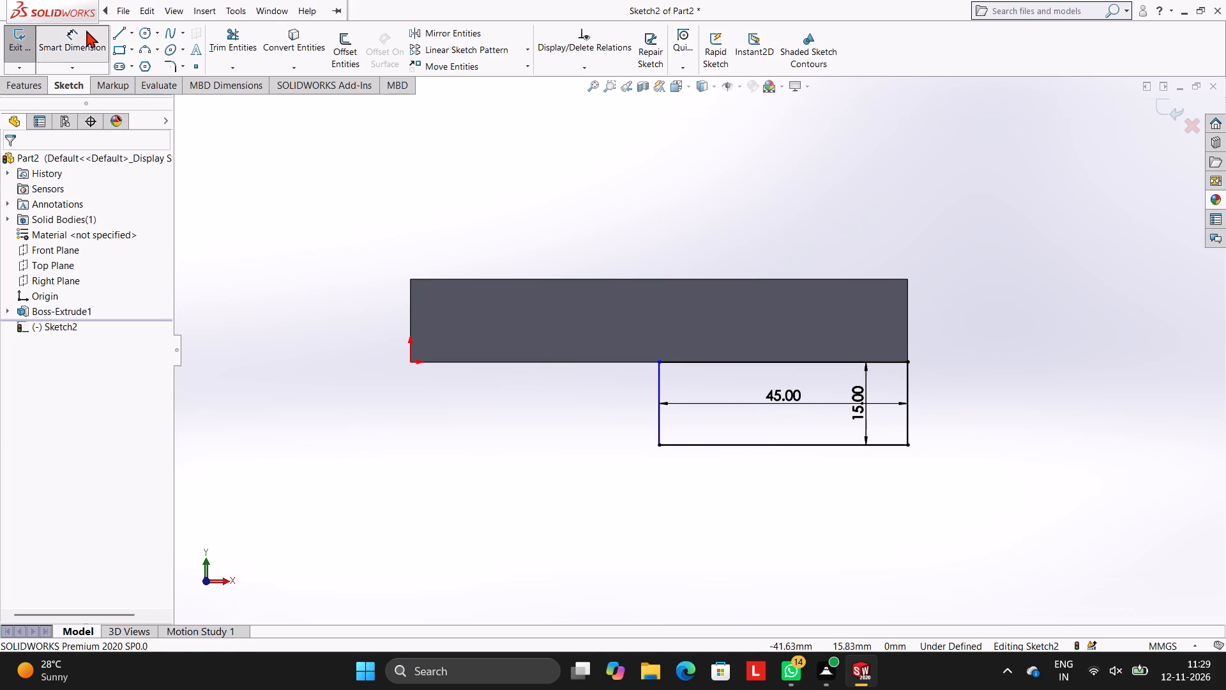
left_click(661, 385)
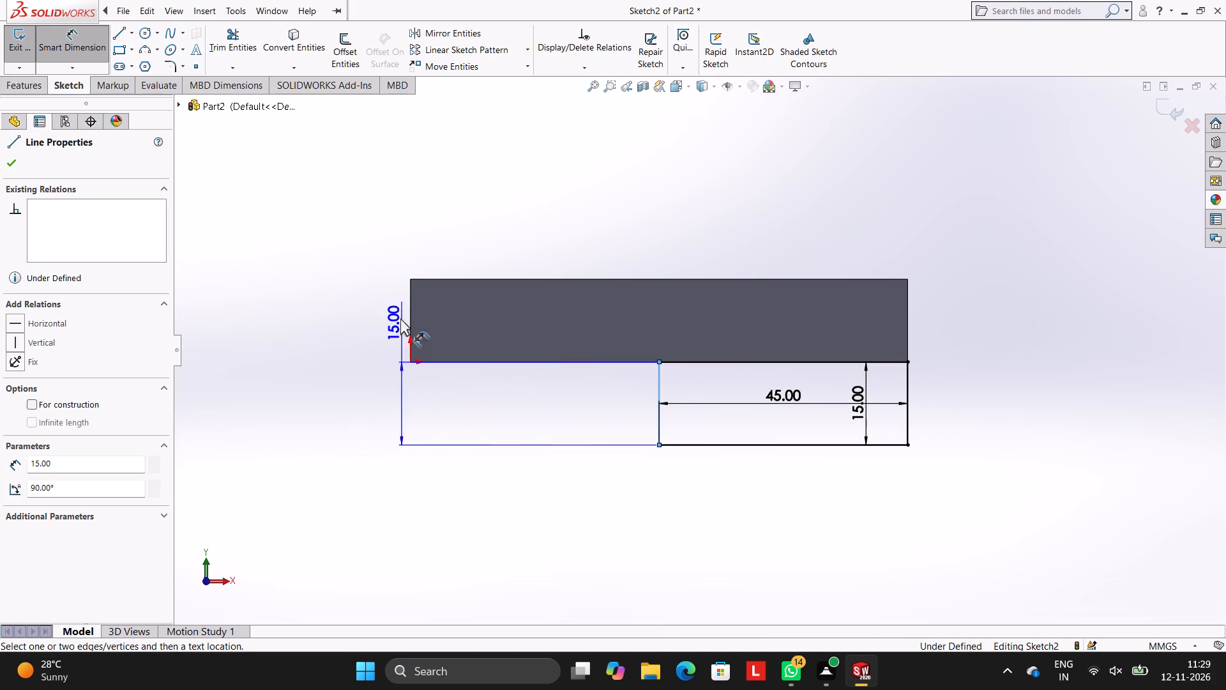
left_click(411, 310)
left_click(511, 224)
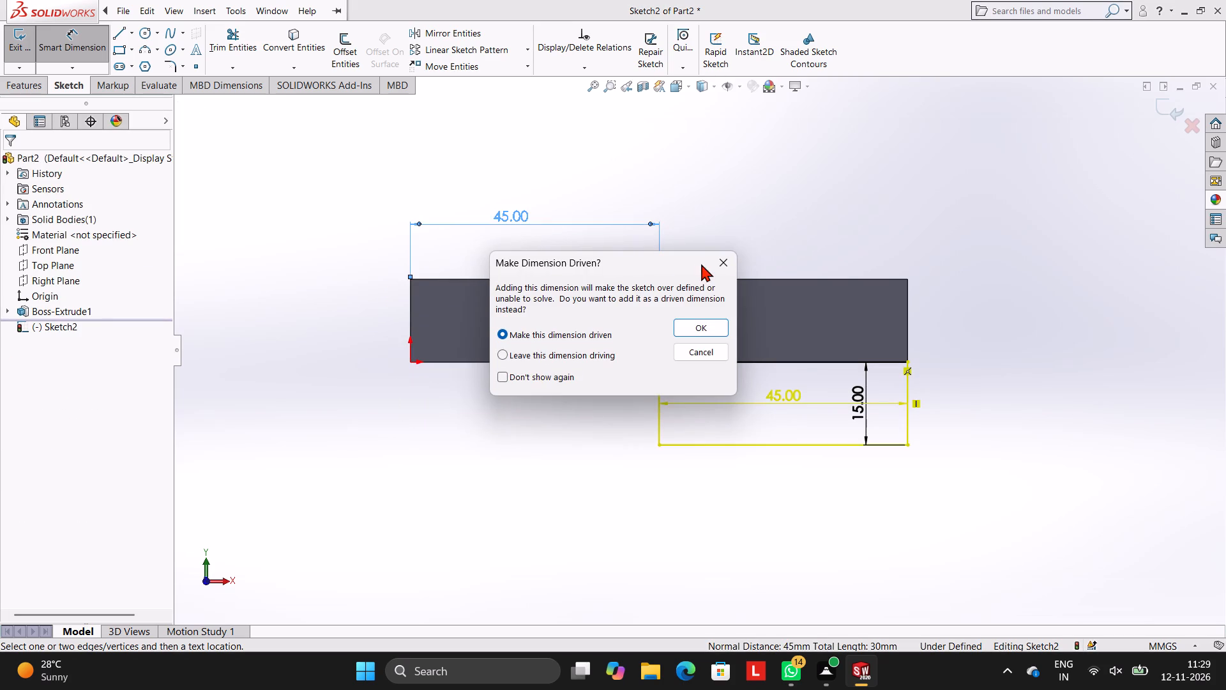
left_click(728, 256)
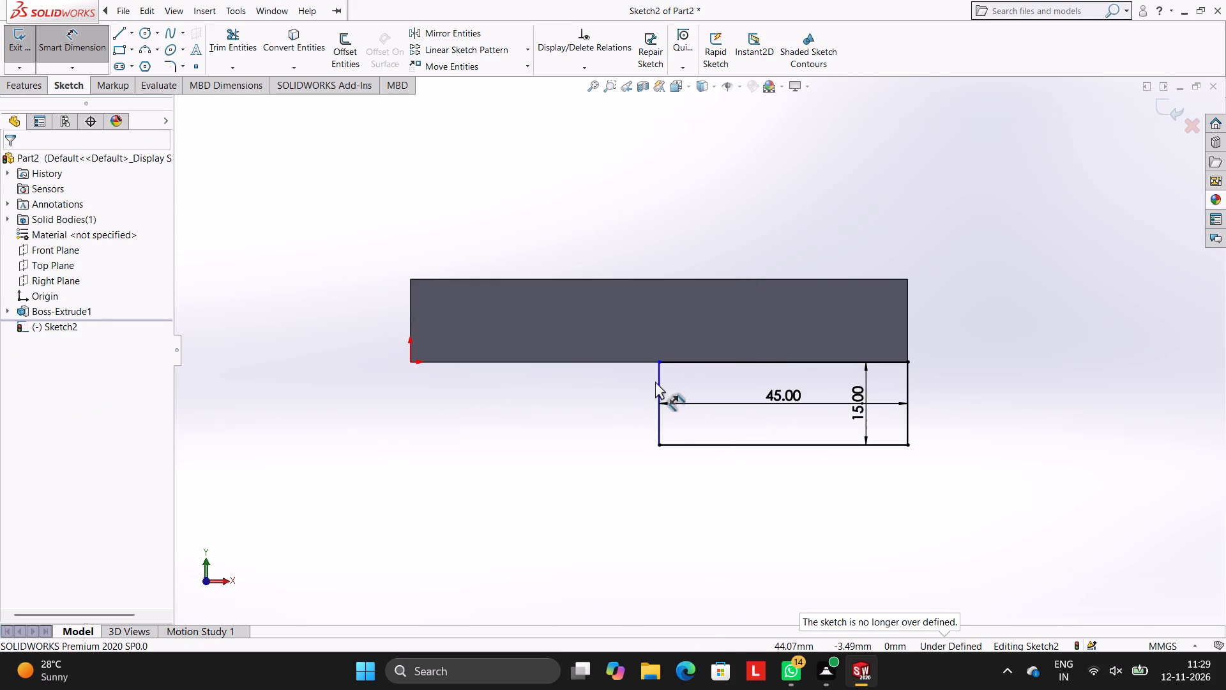
Add a 90° angle dimension between the lower rectangle's left side and its bottom side.
left_click(659, 379)
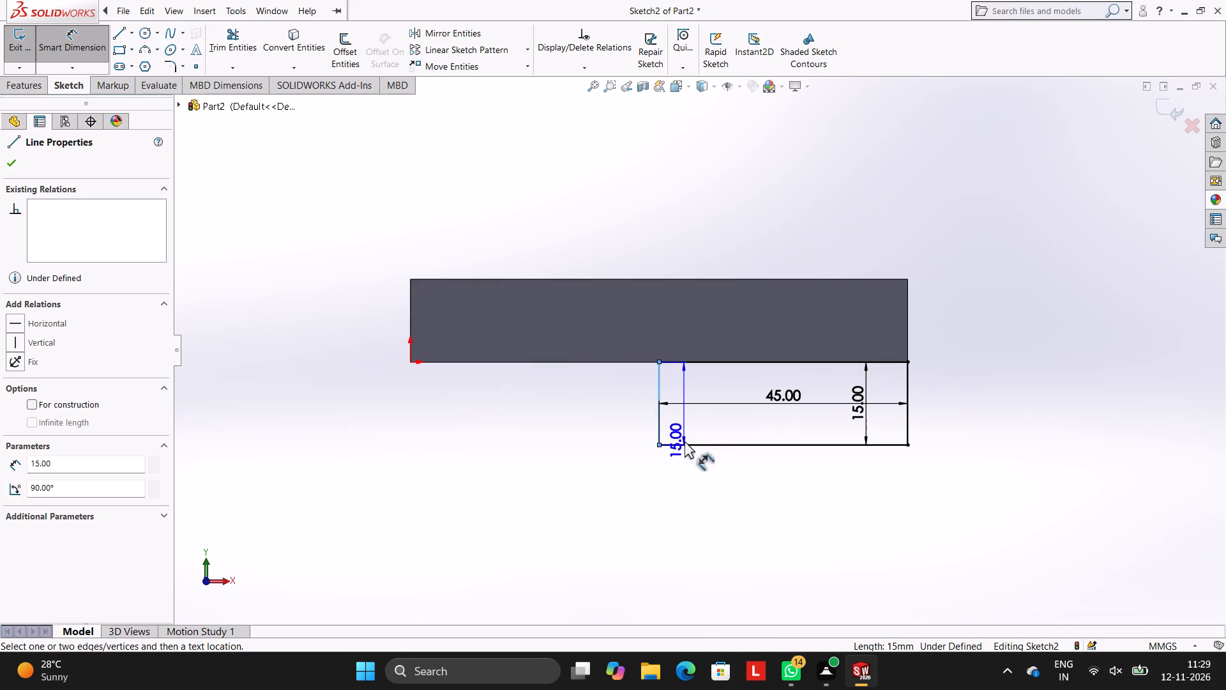
left_click(686, 442)
left_click(620, 414)
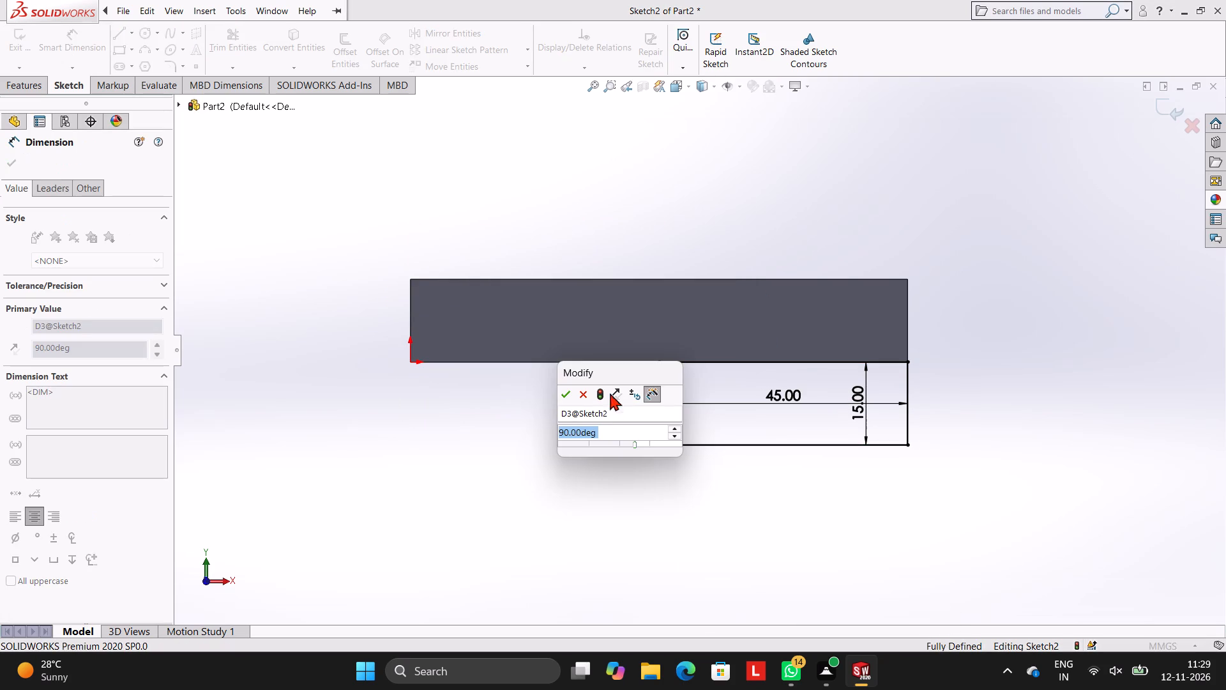
left_click(566, 393)
left_click(590, 489)
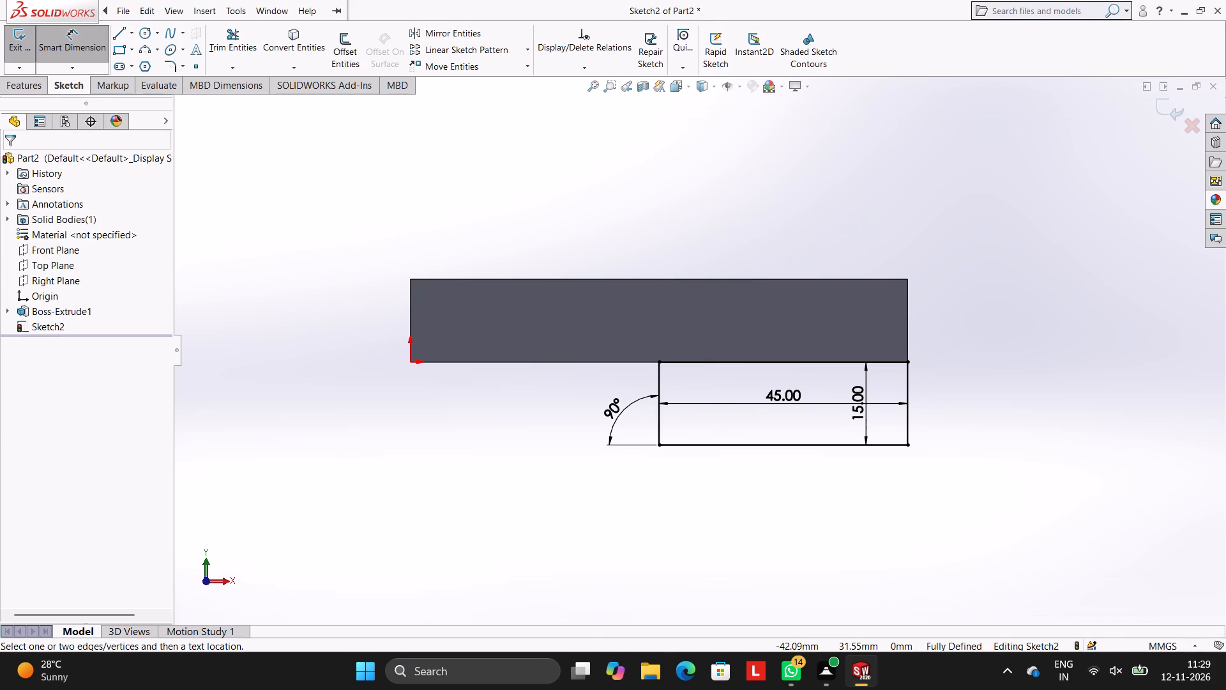
Extrude the 45 mm by 15 mm rectangle as a blind boss 50 mm deep in the reversed direction, beneath the base block.
left_click(40, 80)
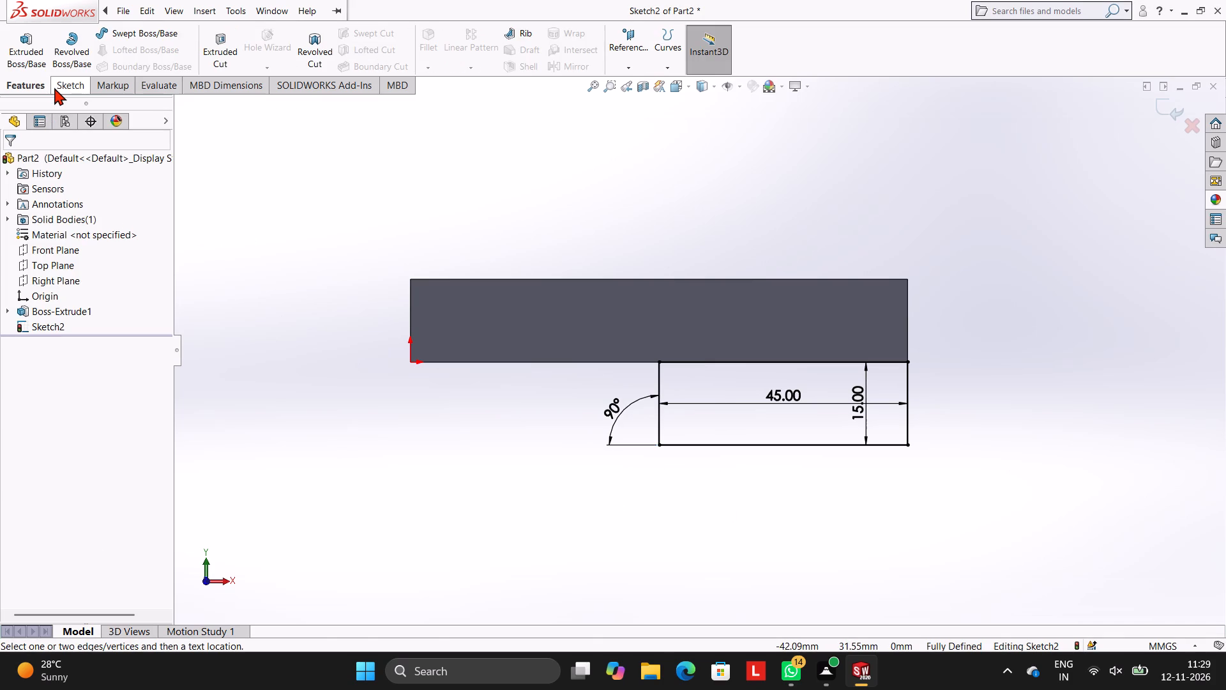
left_click(27, 54)
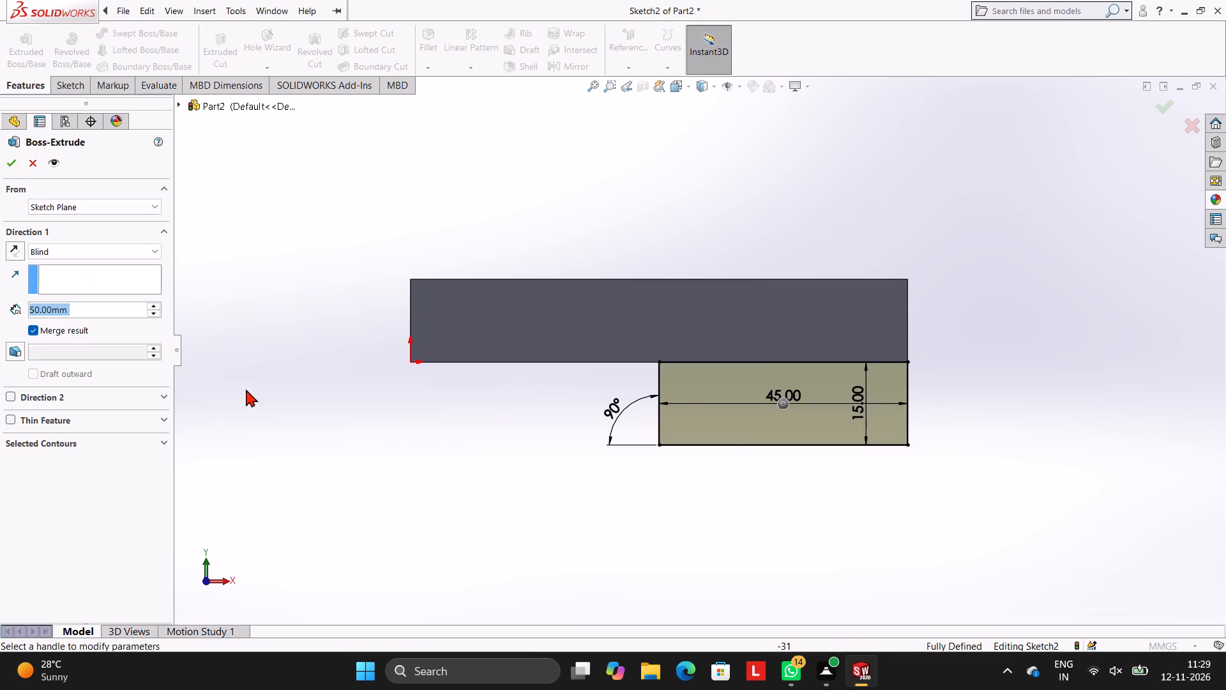
middle_click_drag(326, 339, 410, 364)
left_click(11, 248)
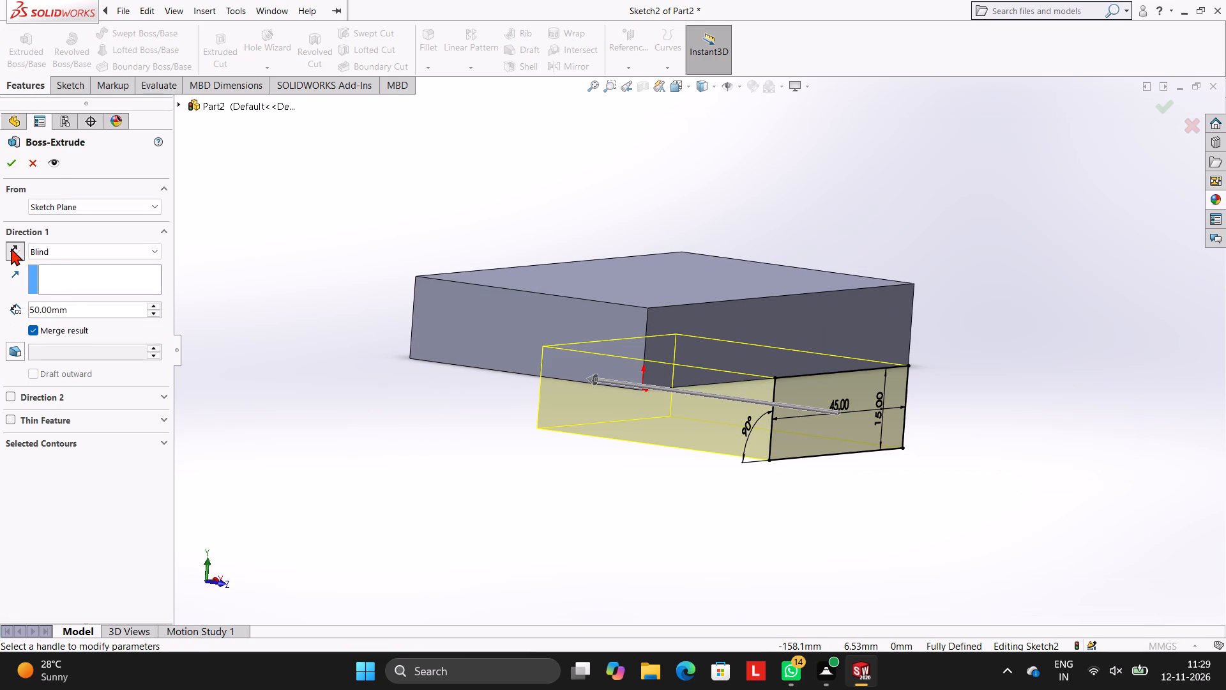
left_click(16, 167)
left_click(326, 212)
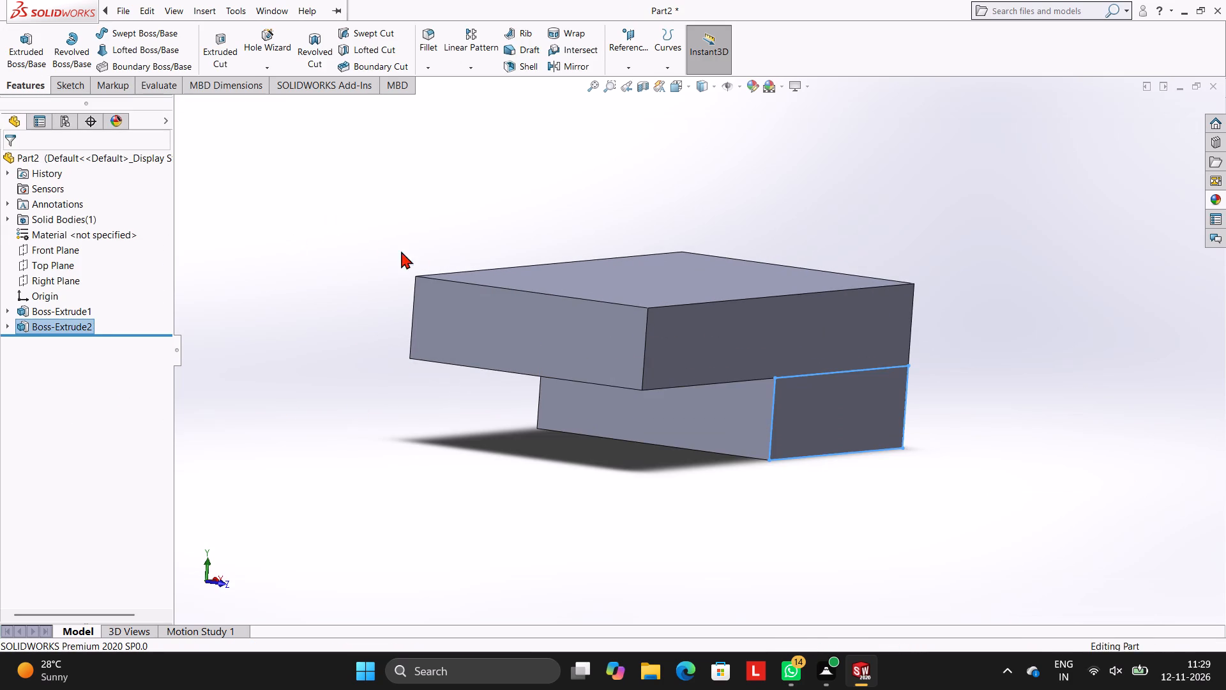
On the part's stepped front face, sketch a 20 mm vertical line upward from the upper right corner.
middle_click_drag(574, 346, 512, 349)
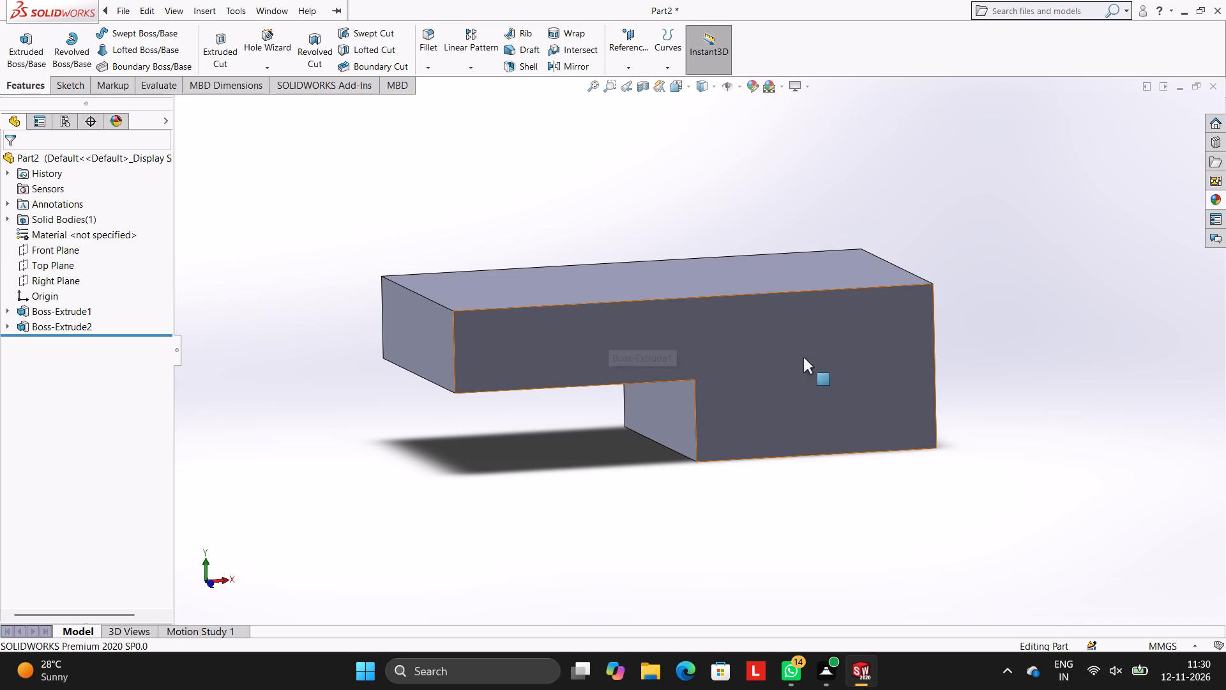
middle_click_drag(806, 261, 739, 290)
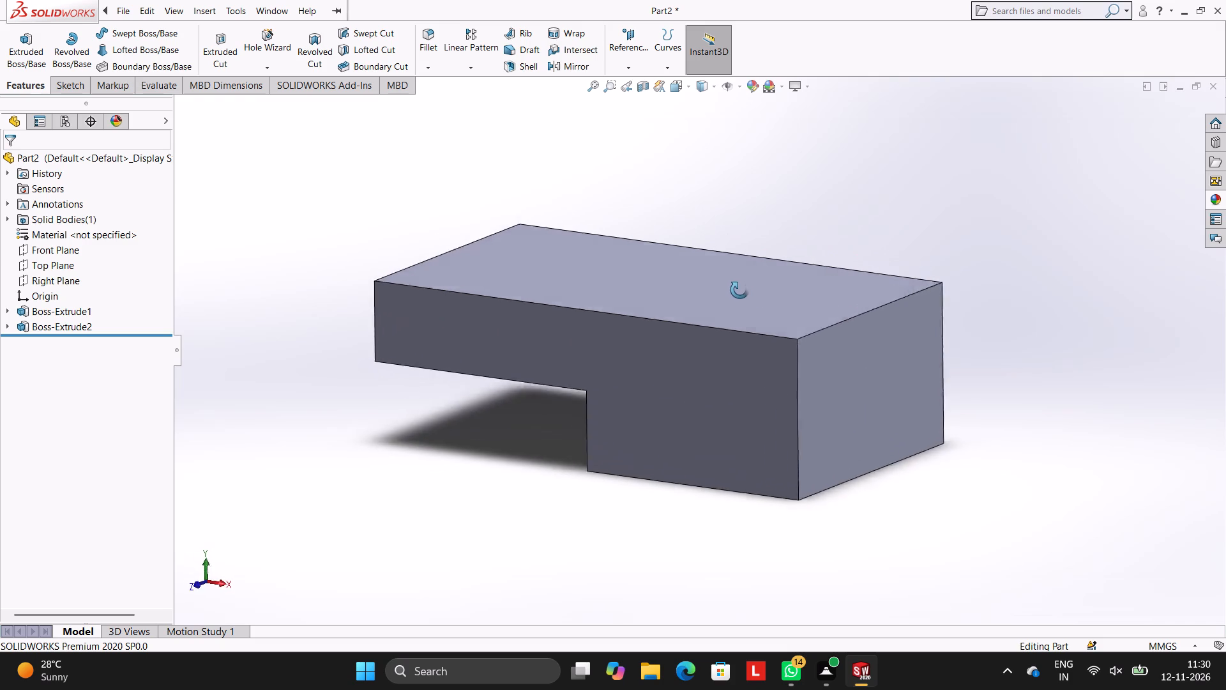
middle_click_drag(739, 290, 771, 257)
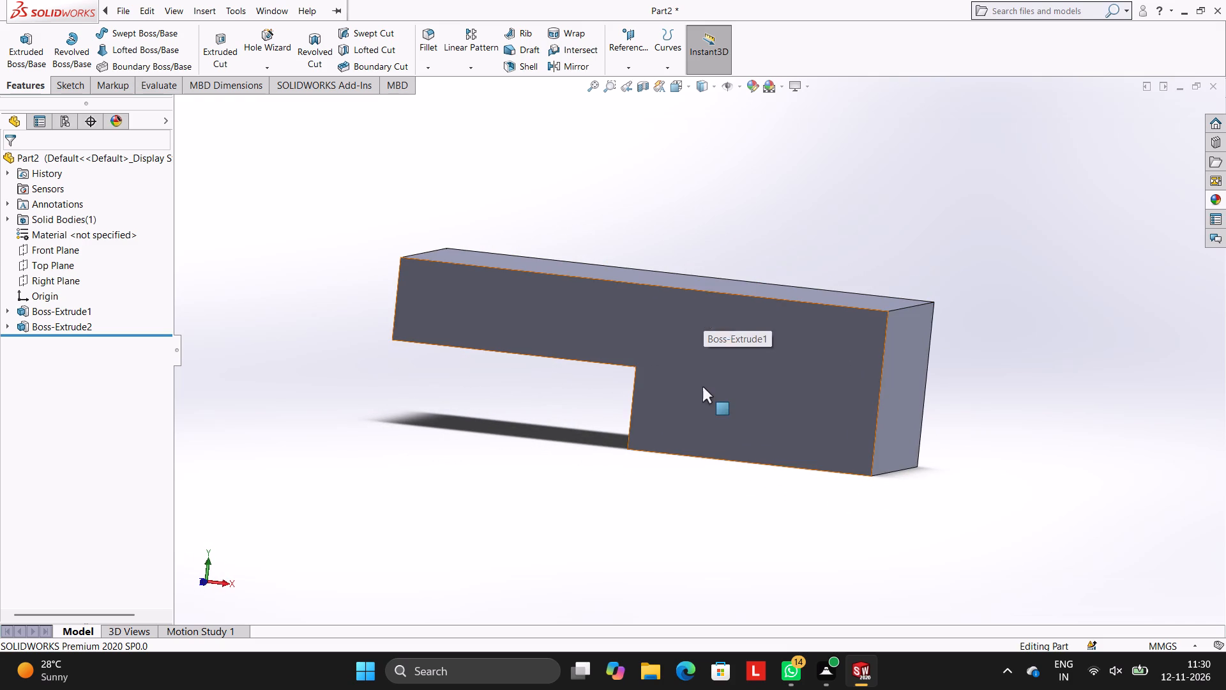
left_click(692, 326)
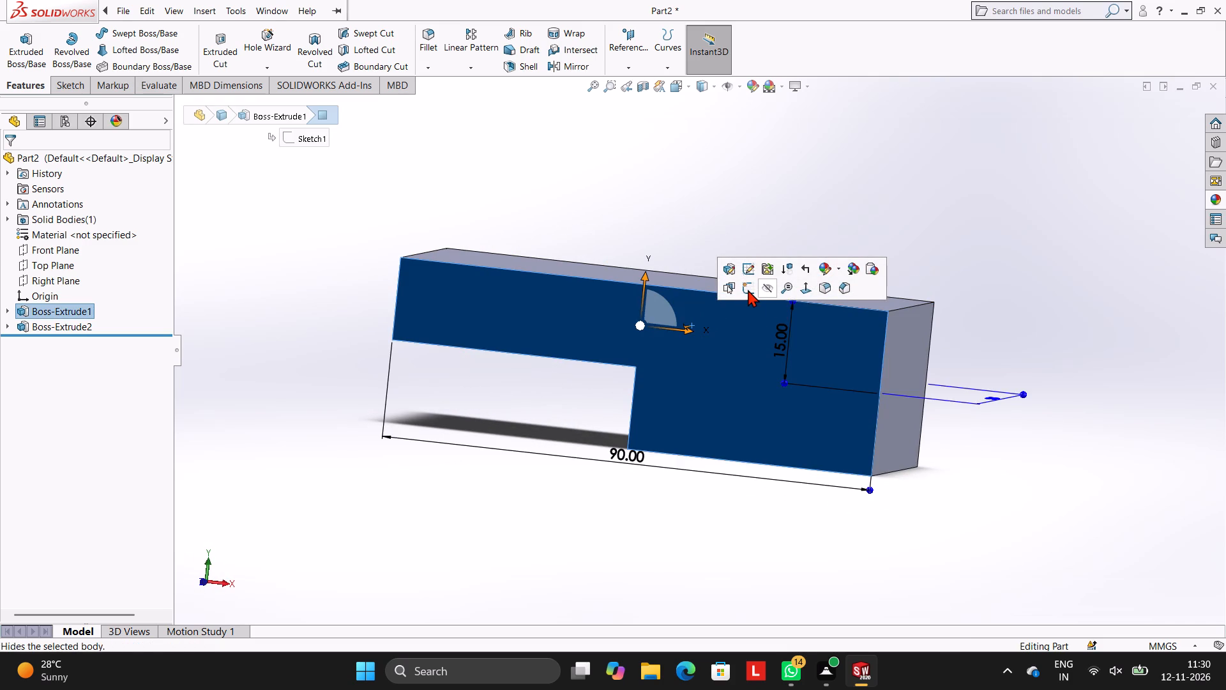
left_click(748, 289)
key("ctrl+8")
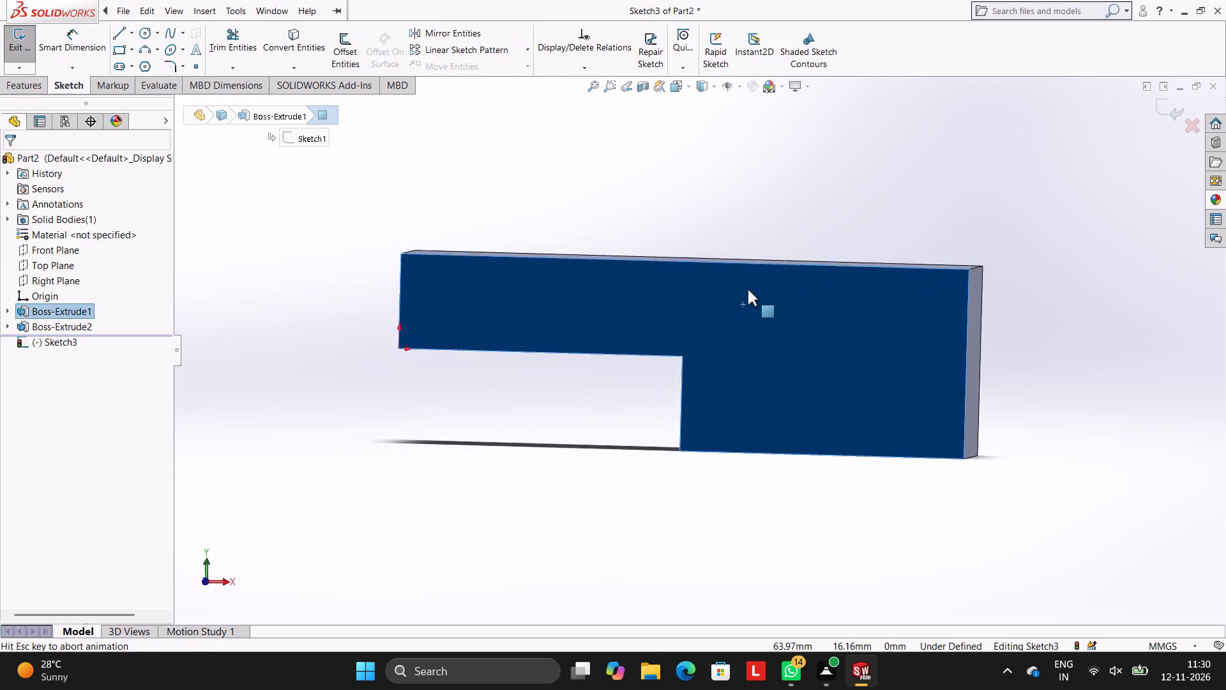
scroll(825, 292, "up", 2)
scroll(829, 291, "down", 1)
scroll(858, 270, "up", 2)
scroll(858, 270, "down", 3)
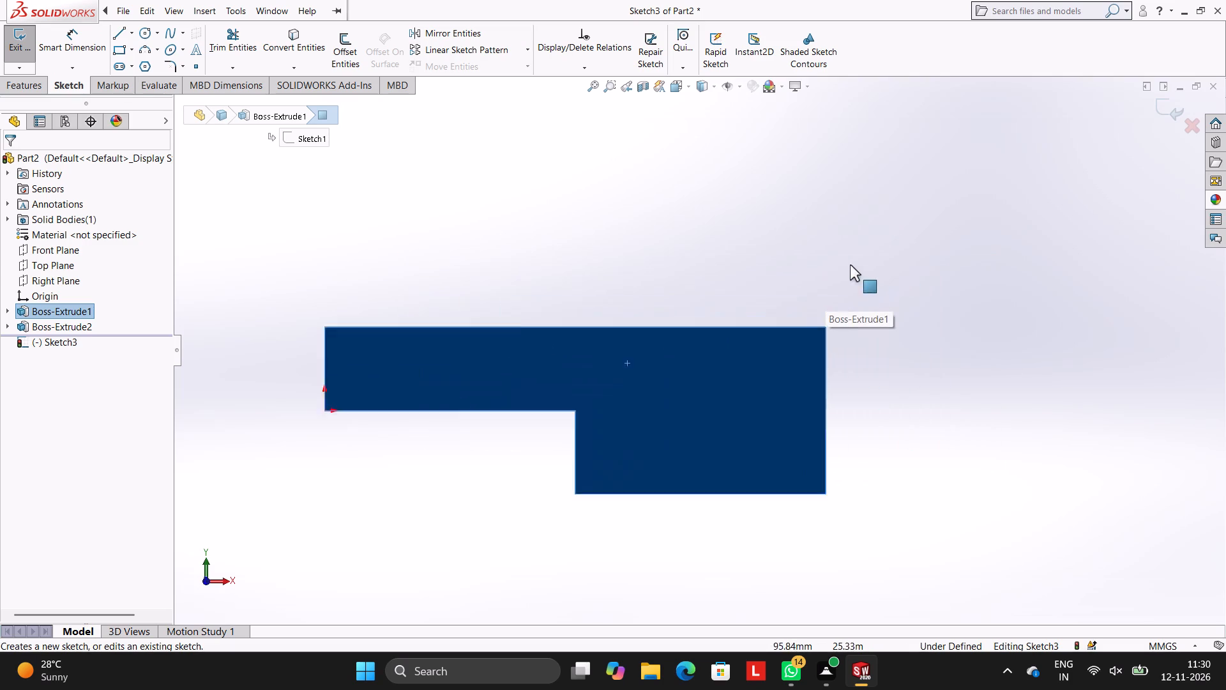
left_click(116, 29)
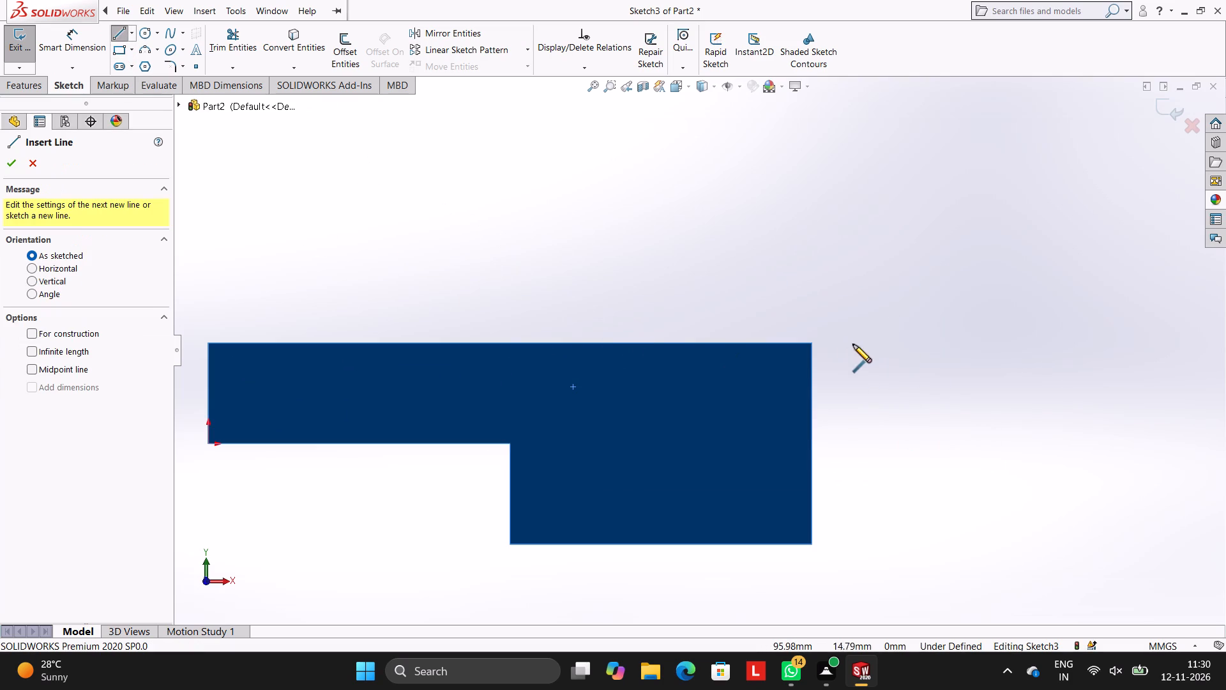
left_click(813, 342)
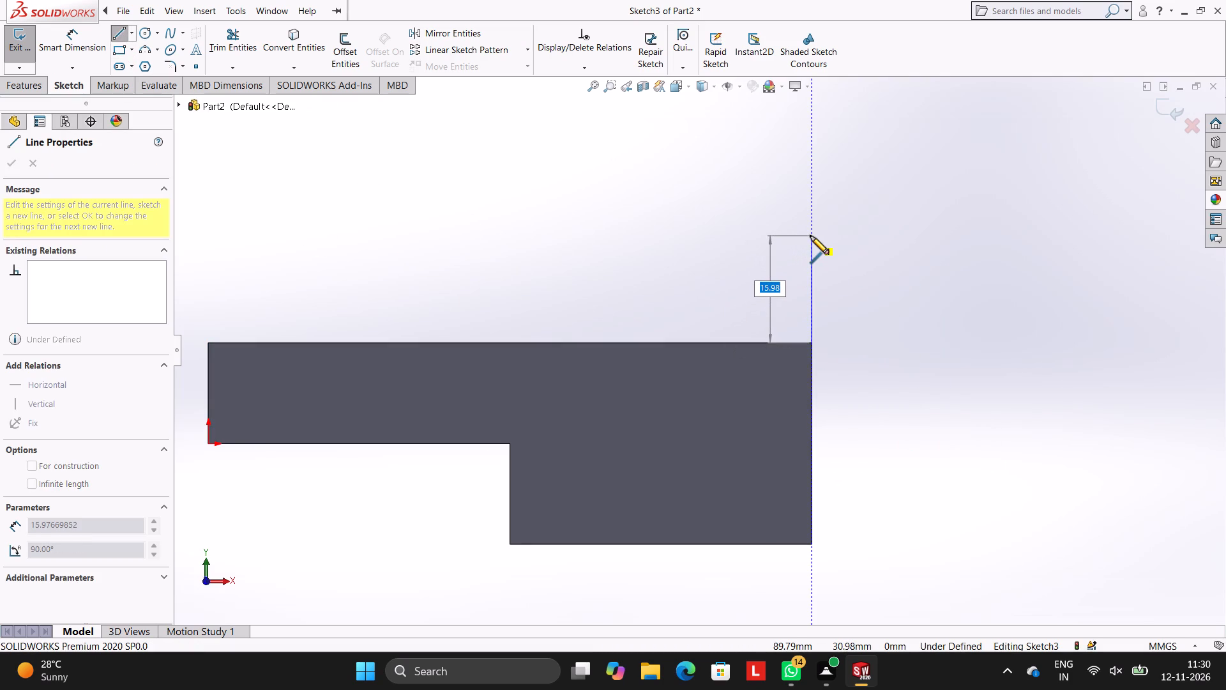
type("20")
key("Return")
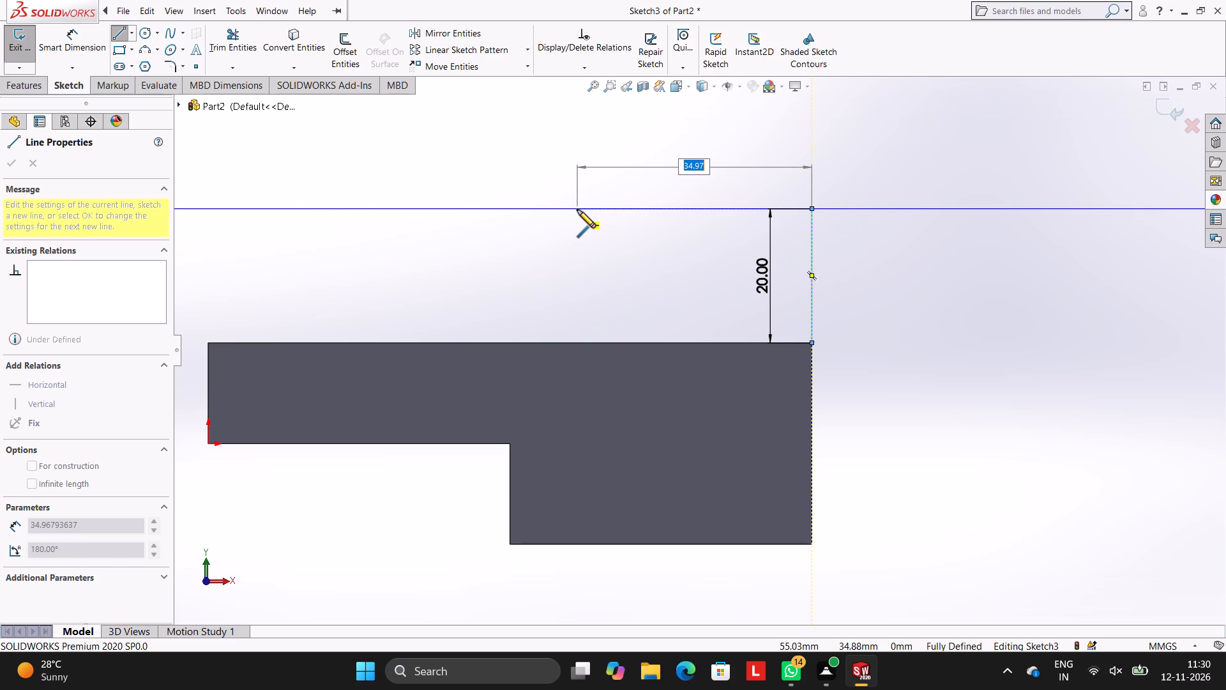
Close the profile into a rectangle above the block with lines, giving it a 55 mm top side and its base along the block's top edge.
type("55")
key("Return")
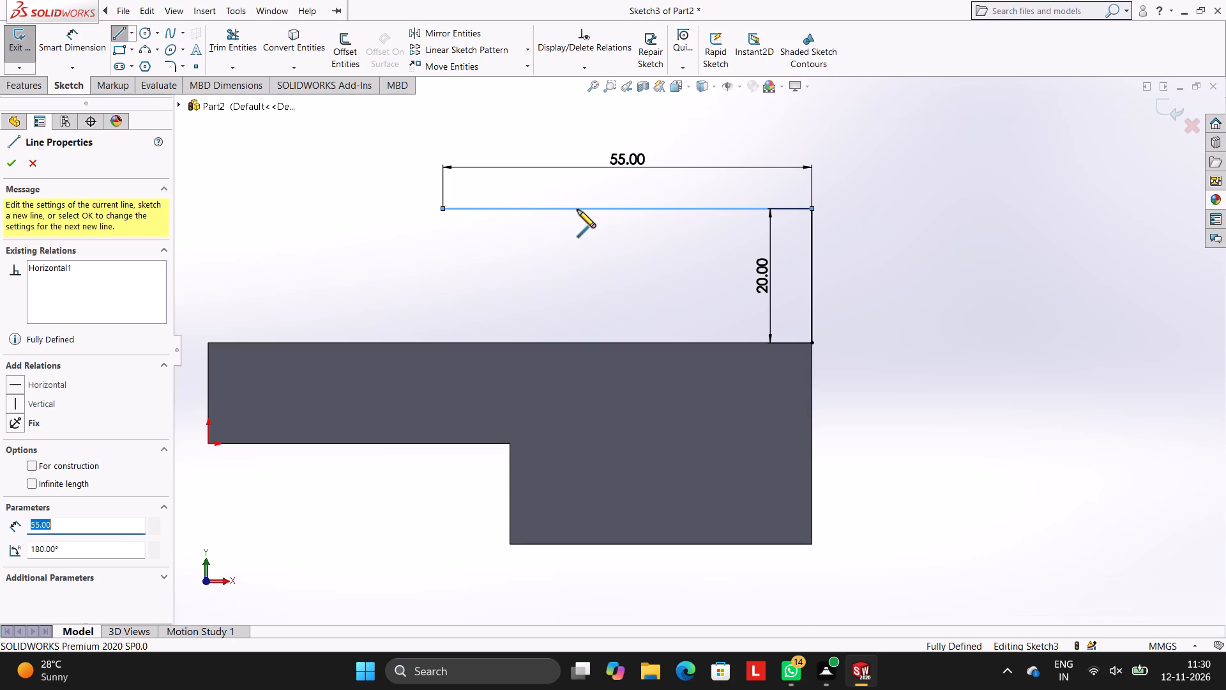
left_click(441, 343)
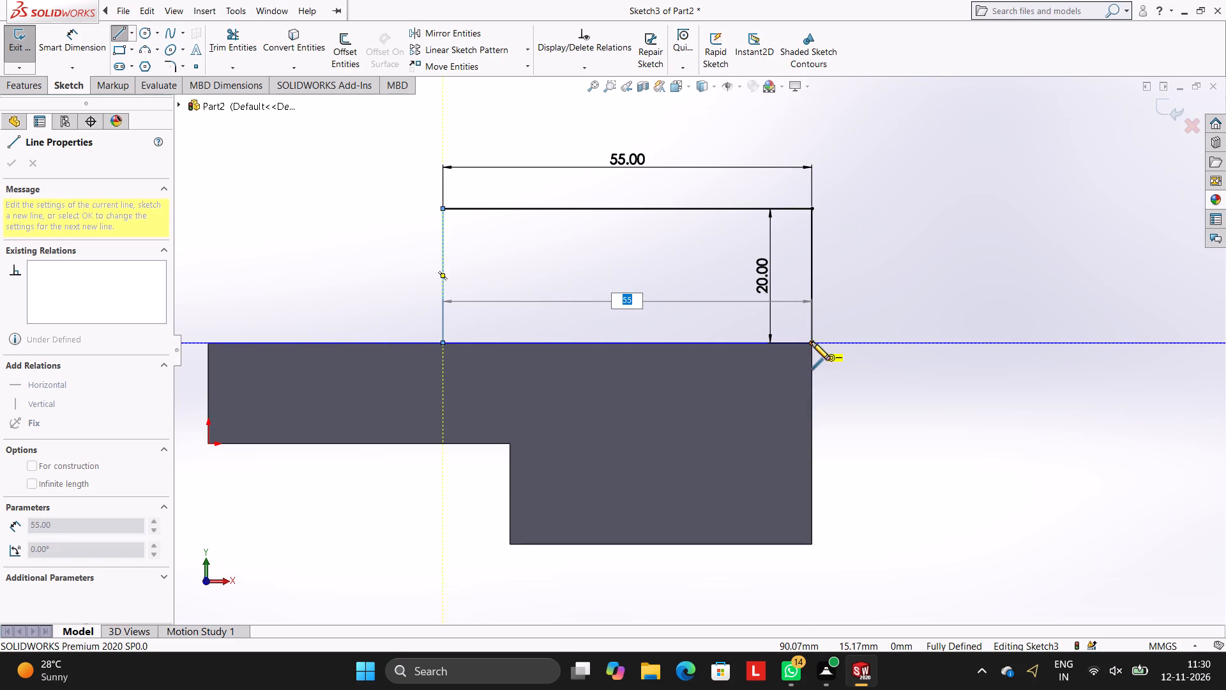
left_click(812, 342)
key("Escape")
key("Escape")
key("Escape")
key("Escape")
key("Escape")
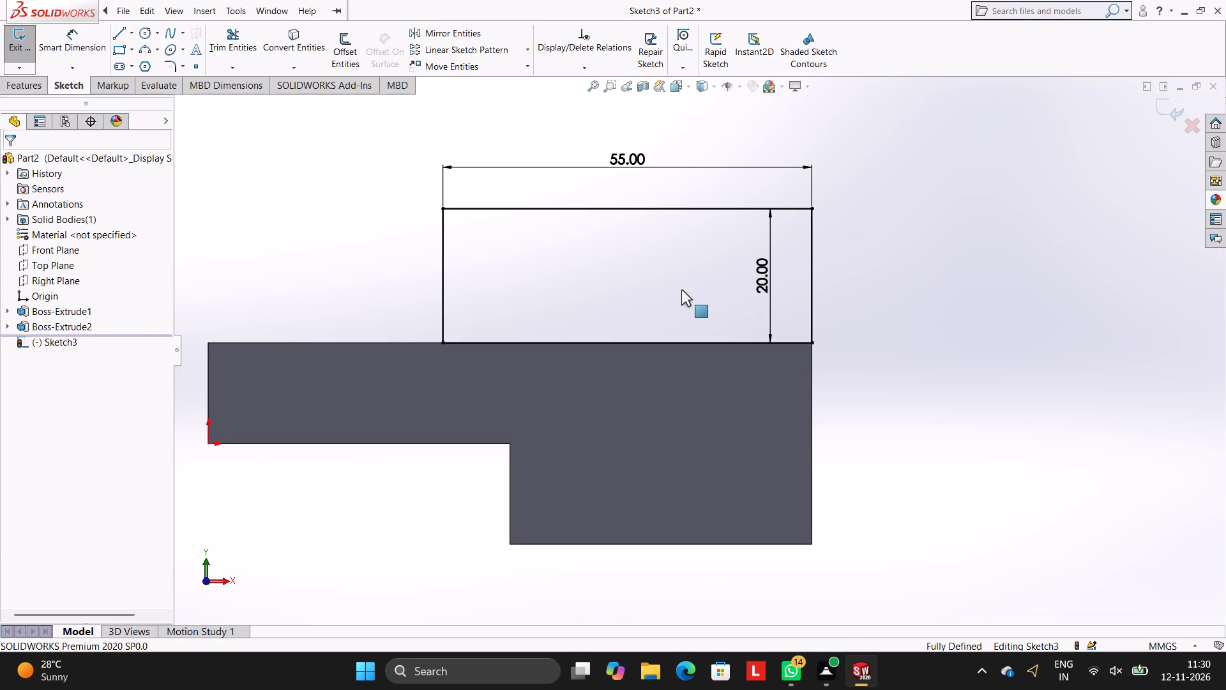
key("Escape")
key("Escape")
key("Escape")
key("Escape")
key("Escape")
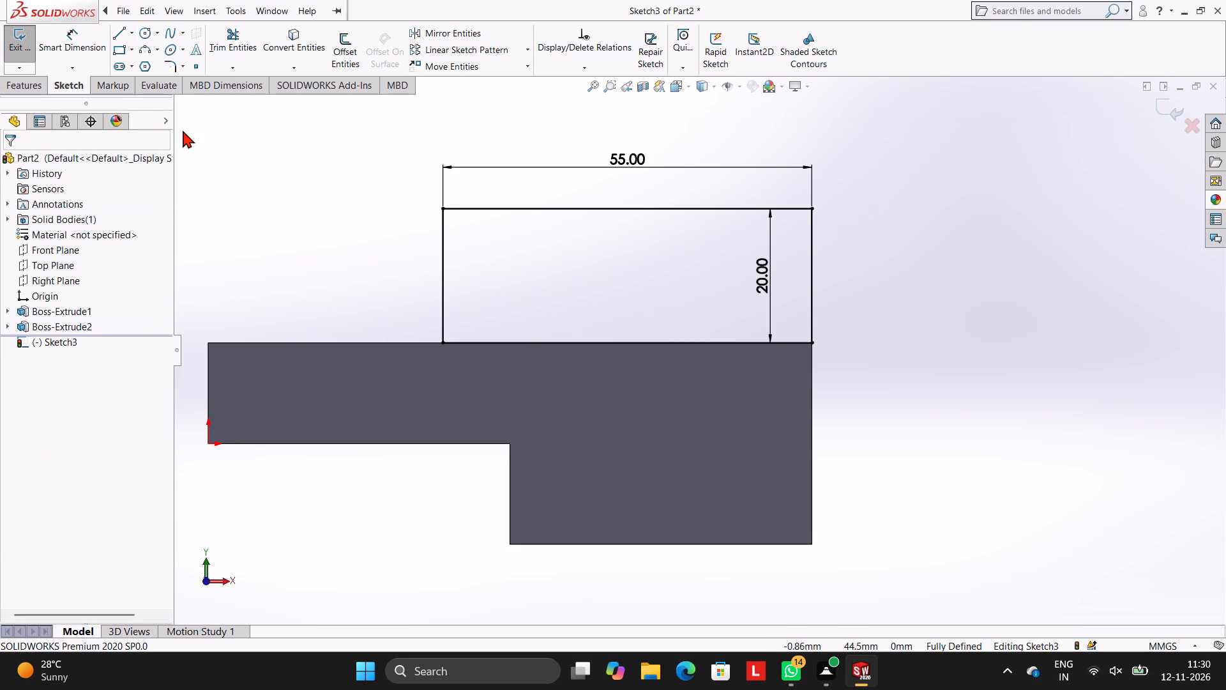
Extrude the 55 mm by 20 mm rectangle as a blind boss 50 mm deep in the reversed direction, over the base block.
left_click(34, 88)
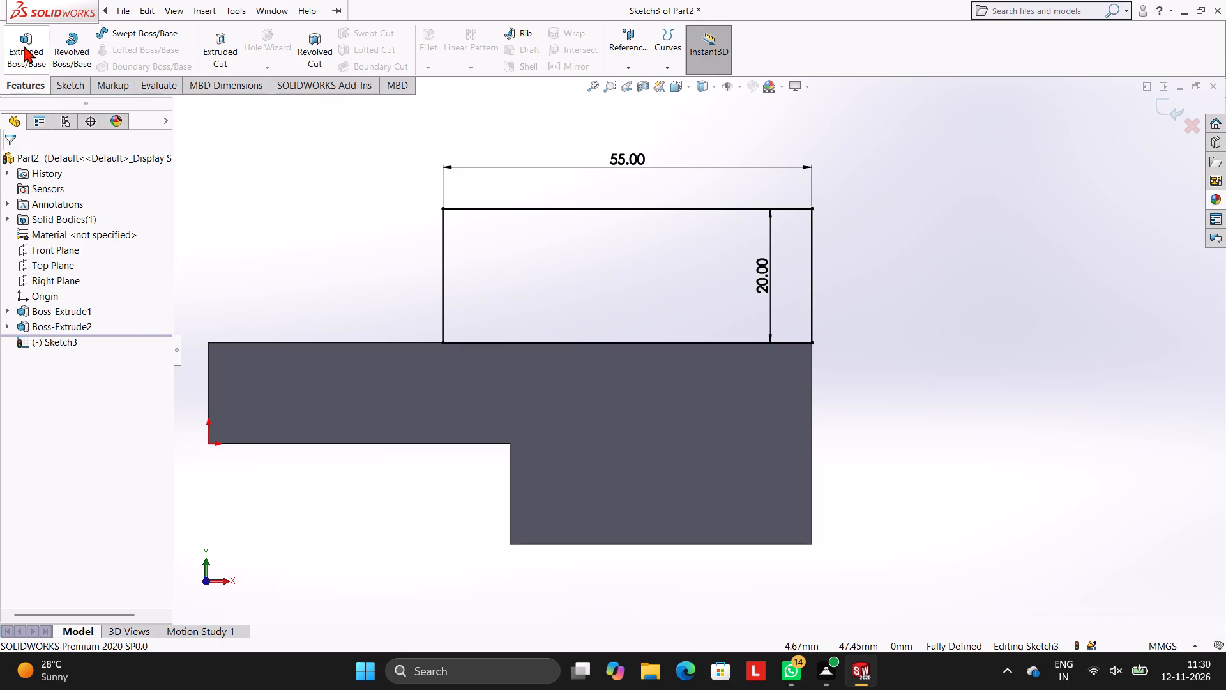
left_click(24, 45)
middle_click_drag(351, 141, 427, 176)
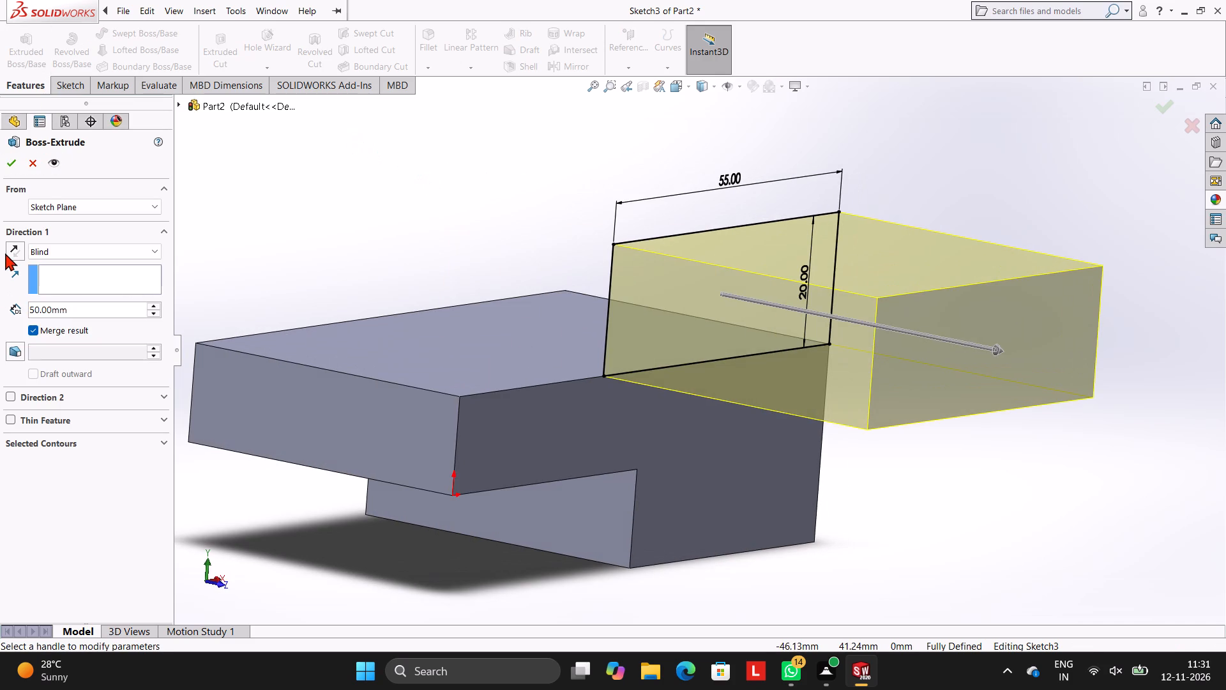
left_click(14, 254)
left_click(8, 162)
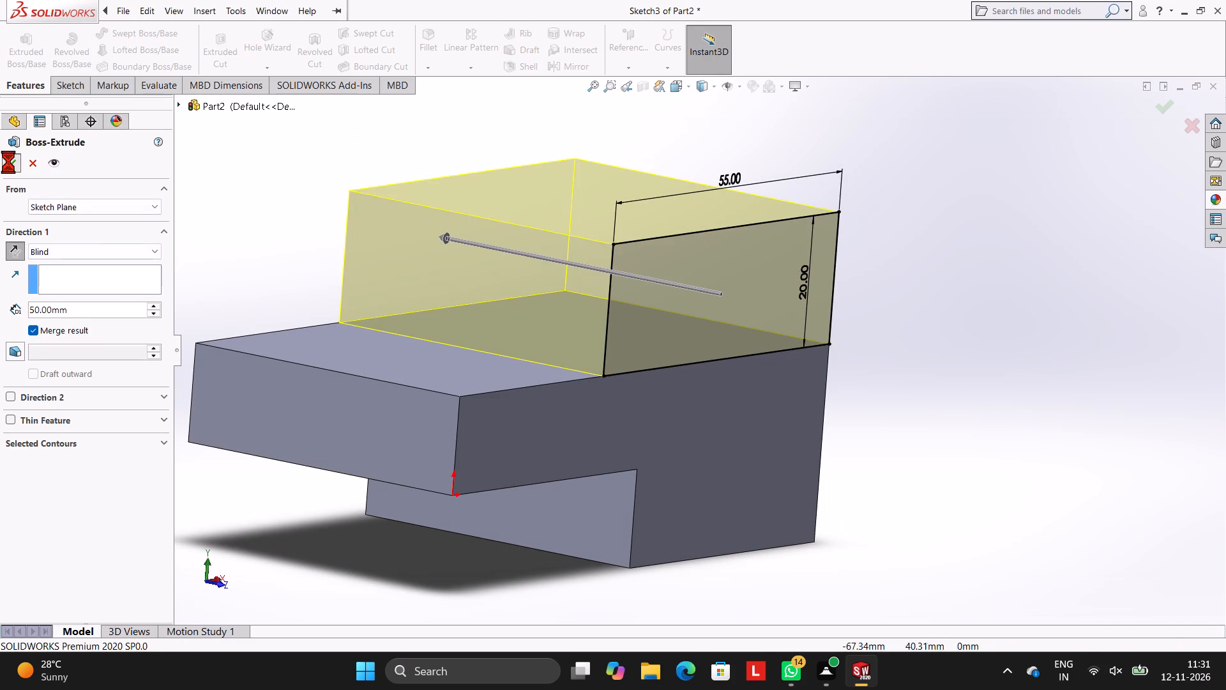
left_click(301, 155)
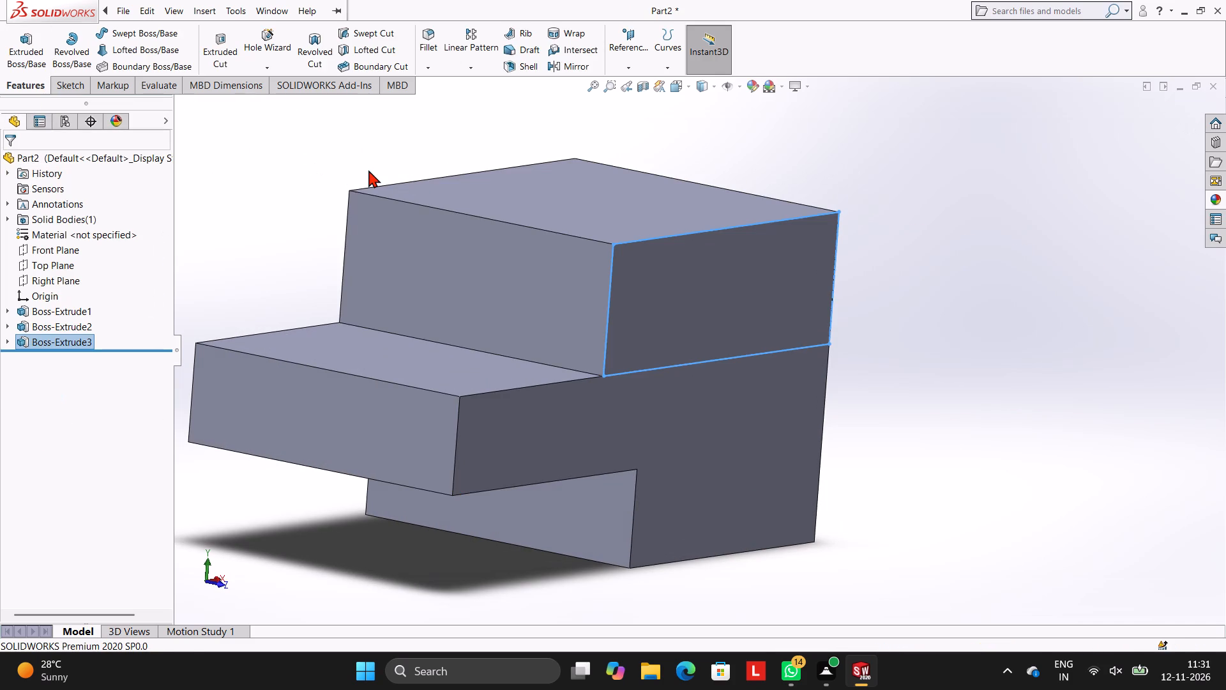
On the base block's exposed top face, sketch a 10 mm line along the back edge, starting from the back left corner.
scroll(610, 217, "up", 2)
middle_click_drag(584, 212, 552, 211)
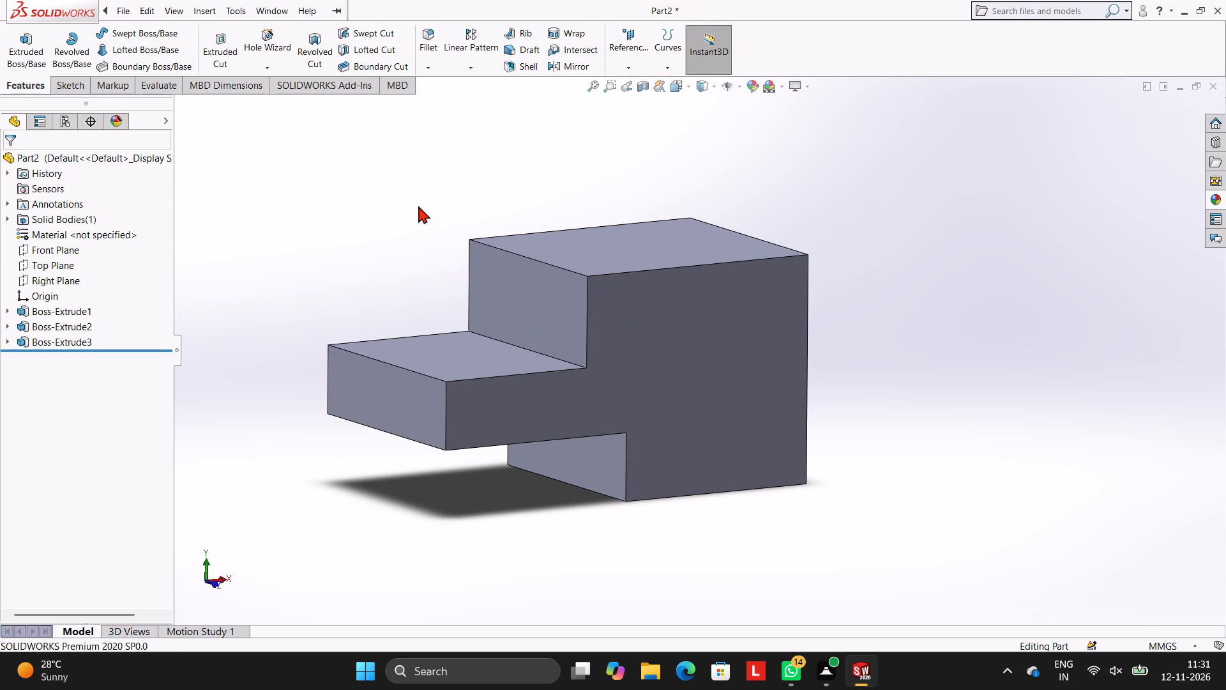
middle_click_drag(622, 222, 601, 395)
left_click(458, 392)
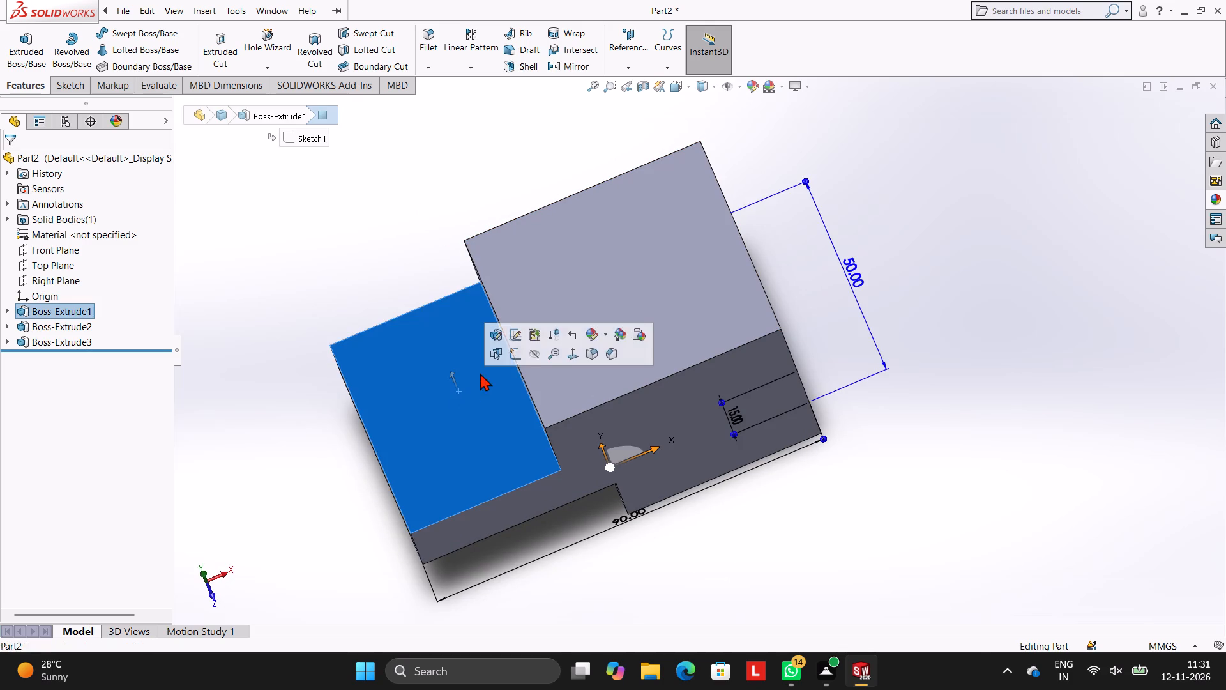
left_click(514, 352)
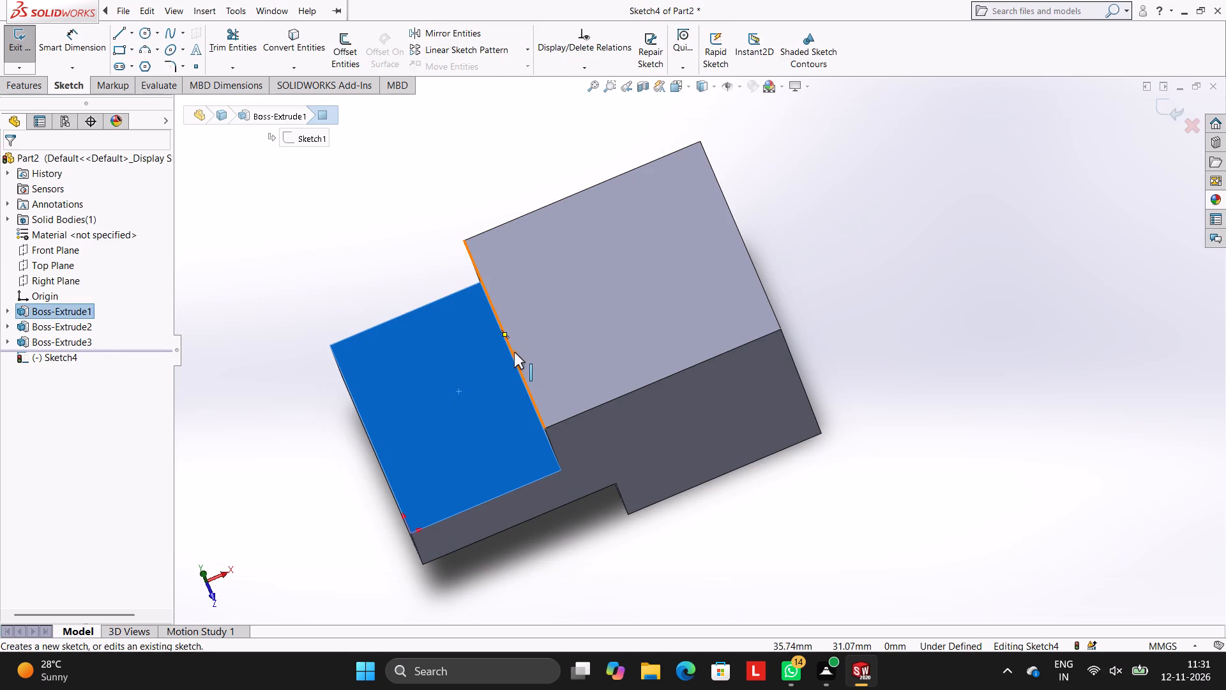
key("ctrl+8")
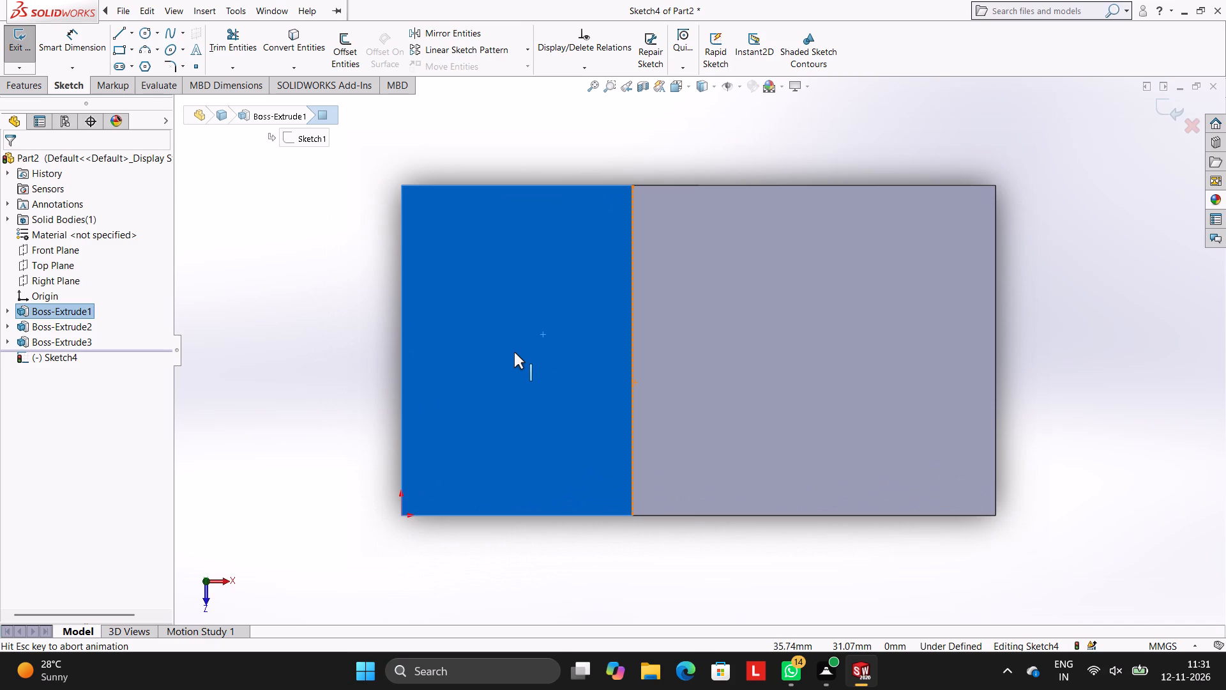
left_click(118, 30)
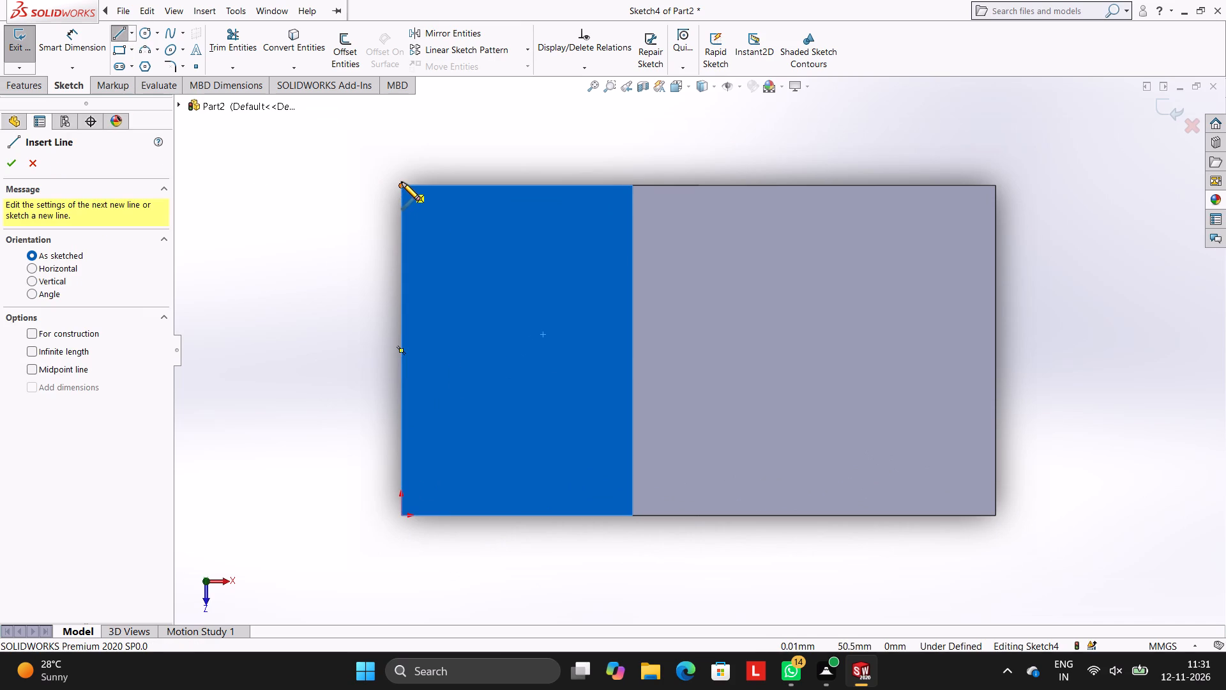
left_click(402, 183)
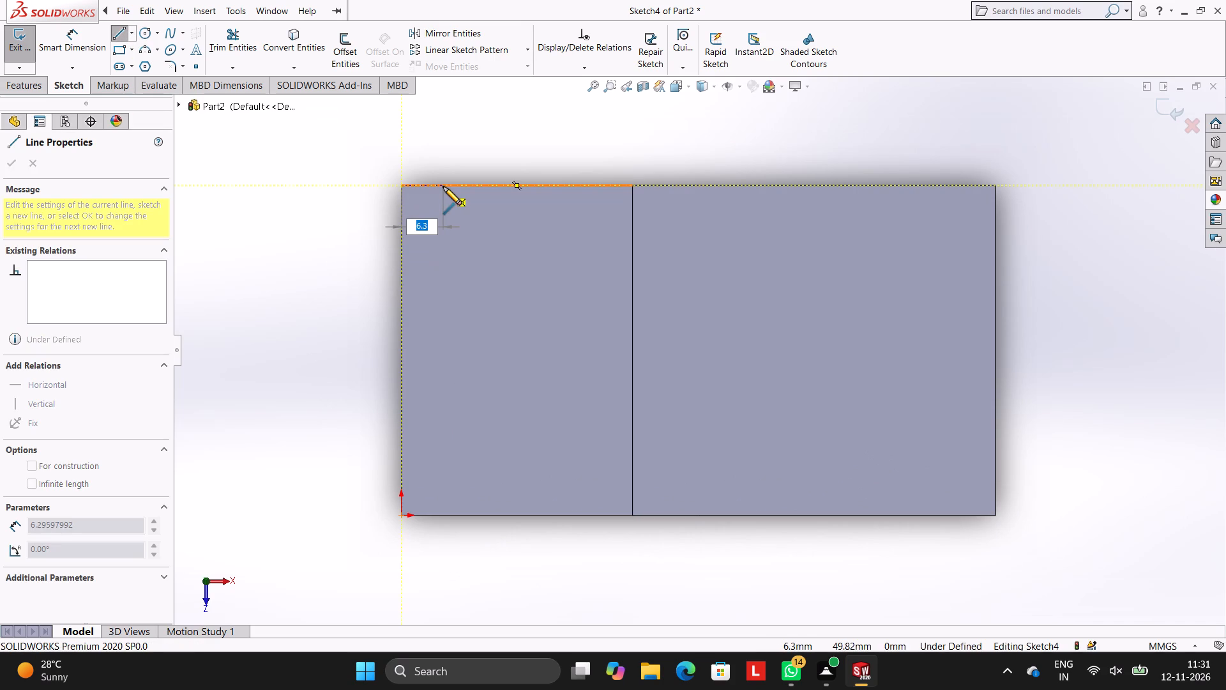
type("10")
key("Return")
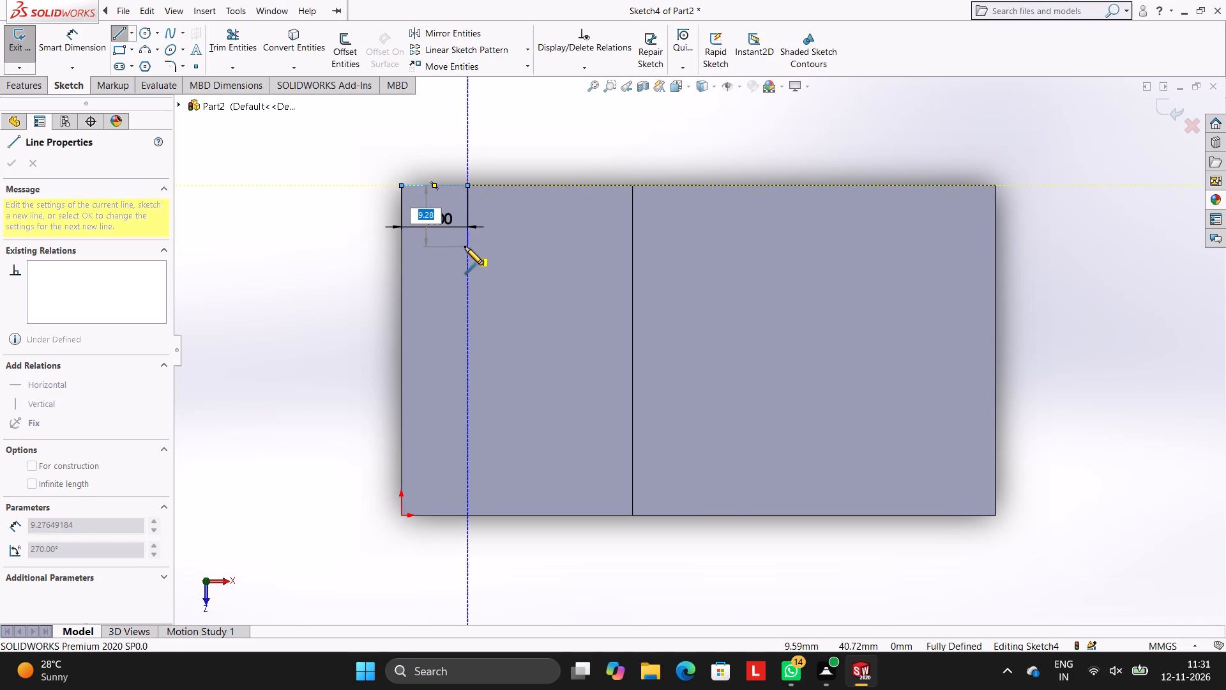
Continue the ledge sketch with a 10 mm line from the back-edge line's free end, perpendicular to that edge toward the front.
type("10")
key("Return")
key("Escape")
key("Escape")
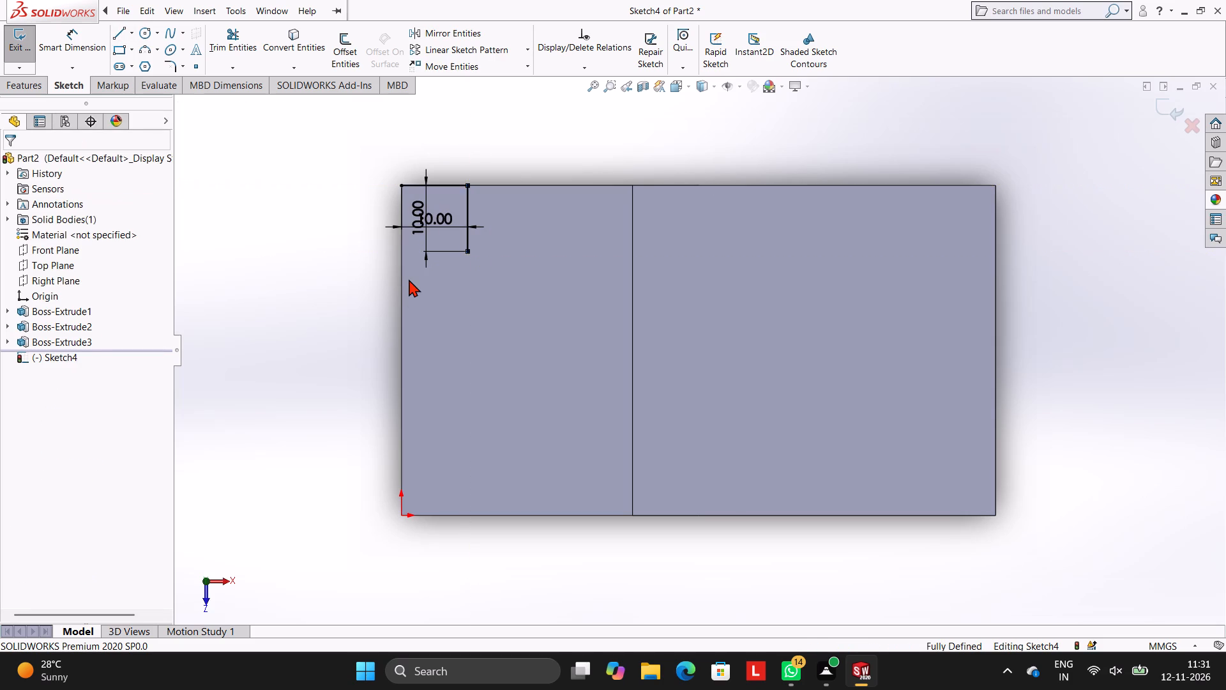
key("Escape")
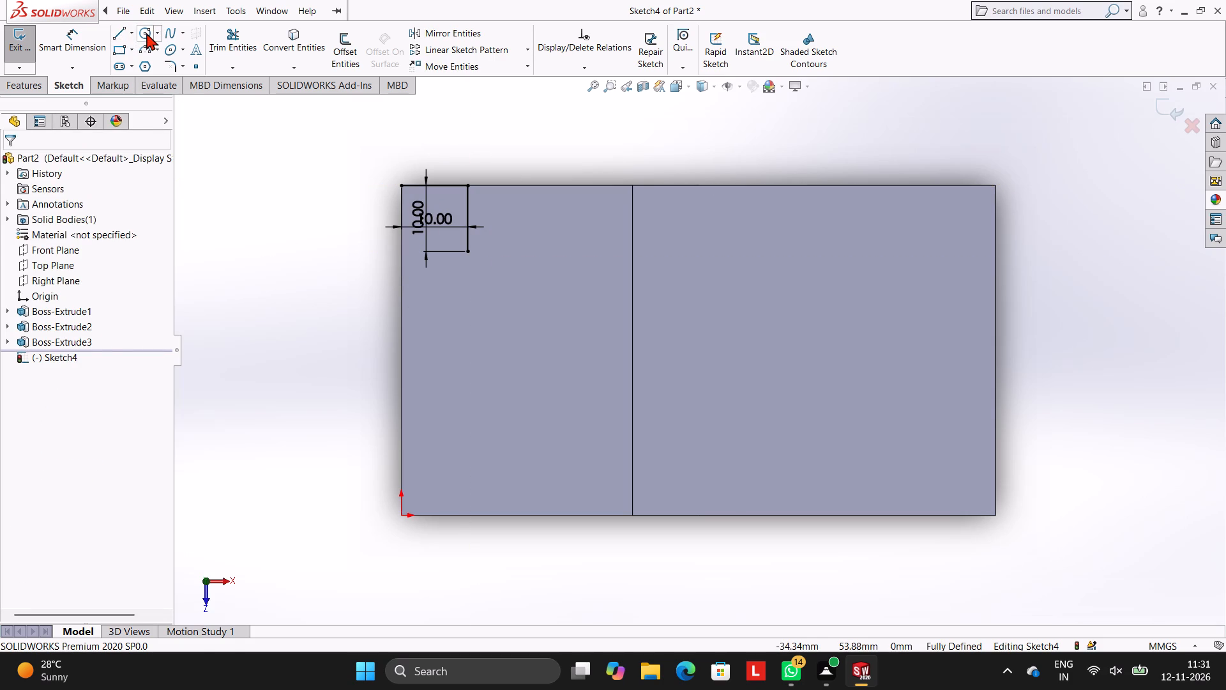
Sketch a circle of 10 mm radius centred on the free end of the 10 mm line near the back left corner.
left_click(146, 33)
left_click(54, 271)
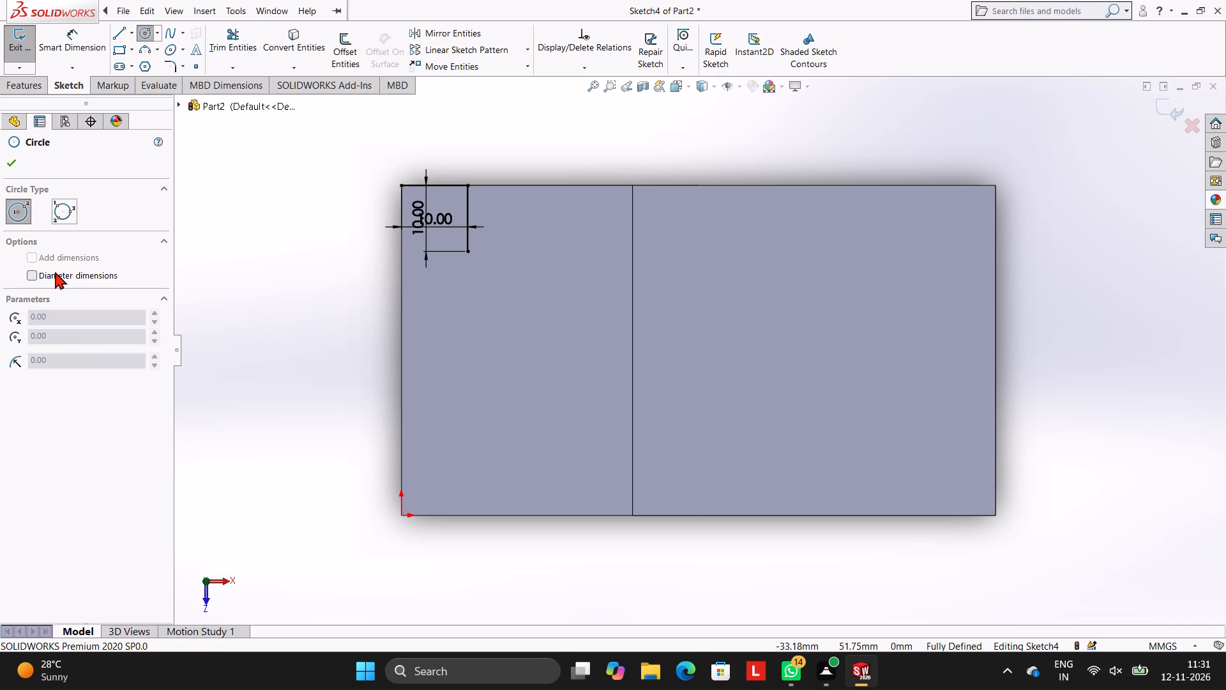
left_click(466, 253)
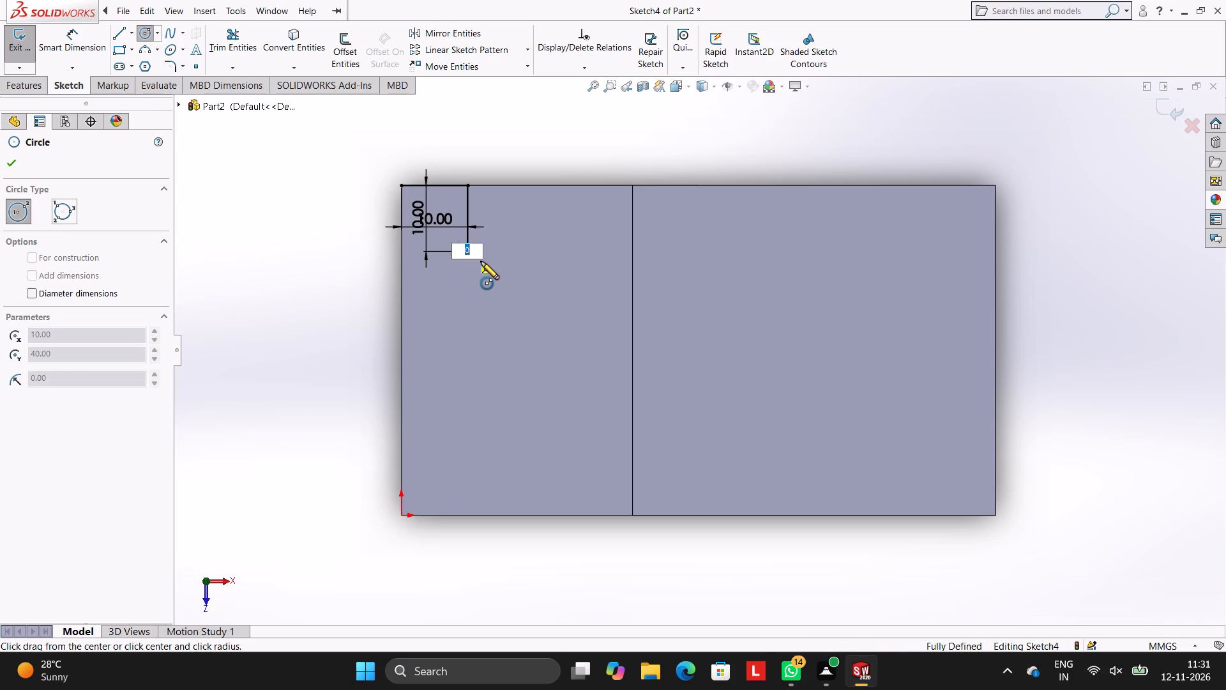
type("10")
key("Return")
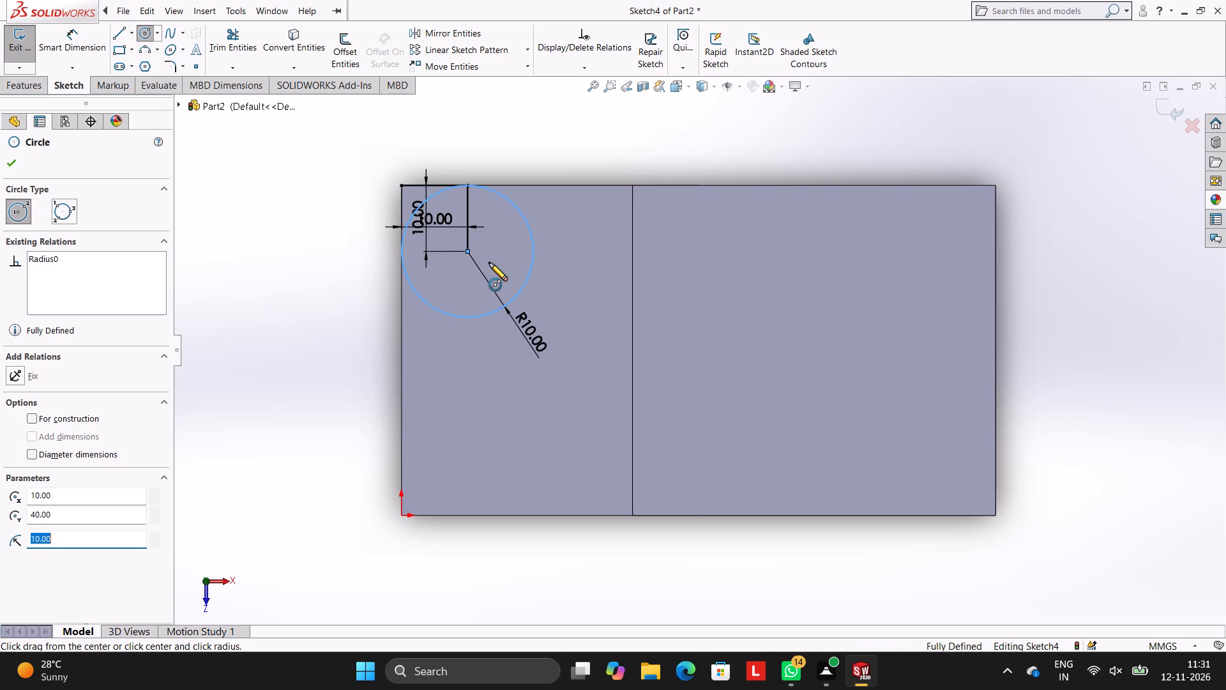
key("Escape")
key("Escape")
key("Escape")
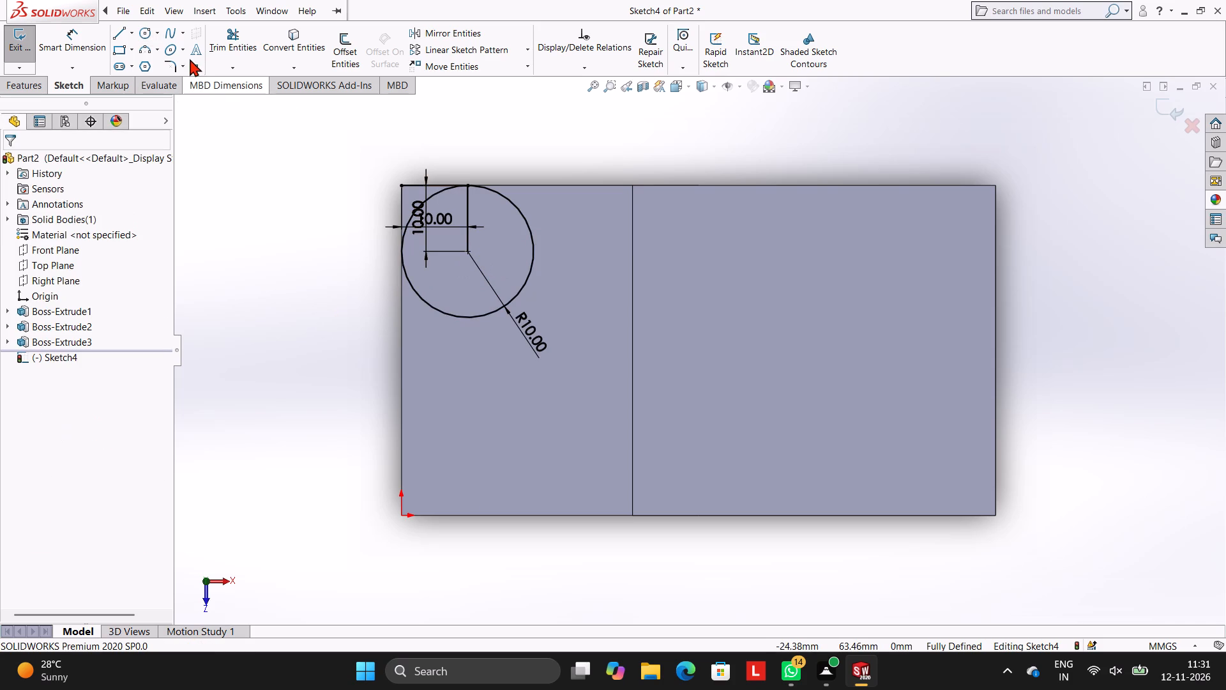
From the ledge's front left corner, sketch a 10 mm line along the front edge and a 10 mm line perpendicular to it inward.
left_click(116, 36)
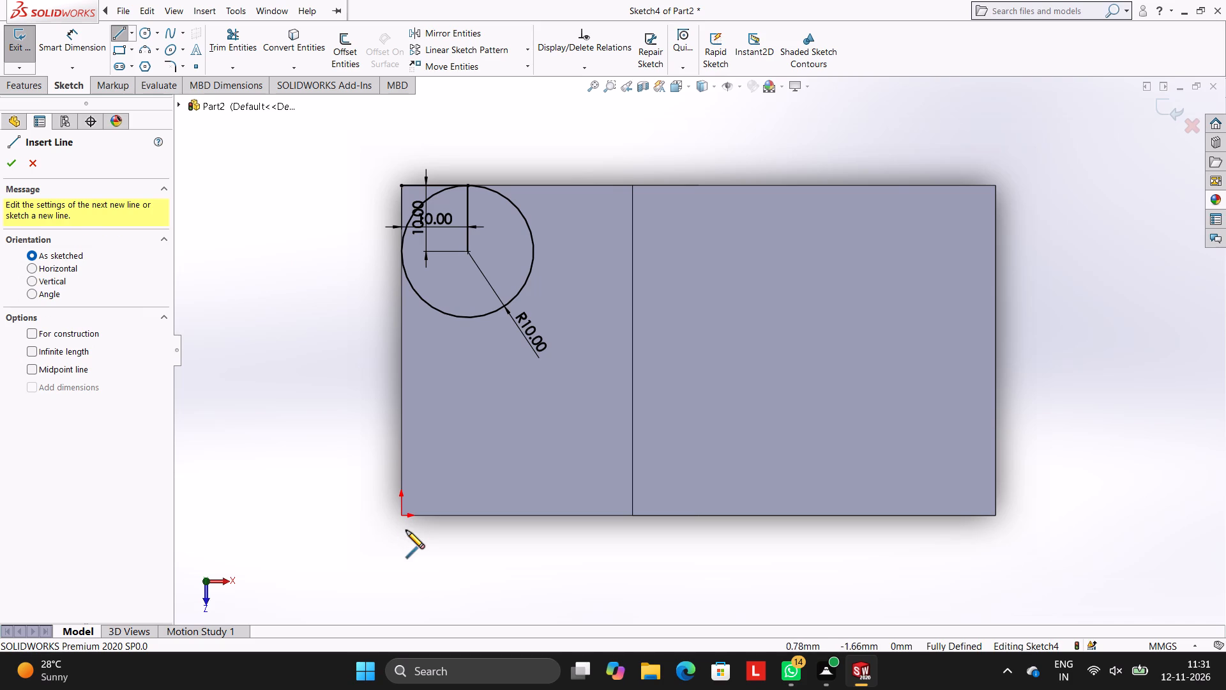
left_click(401, 517)
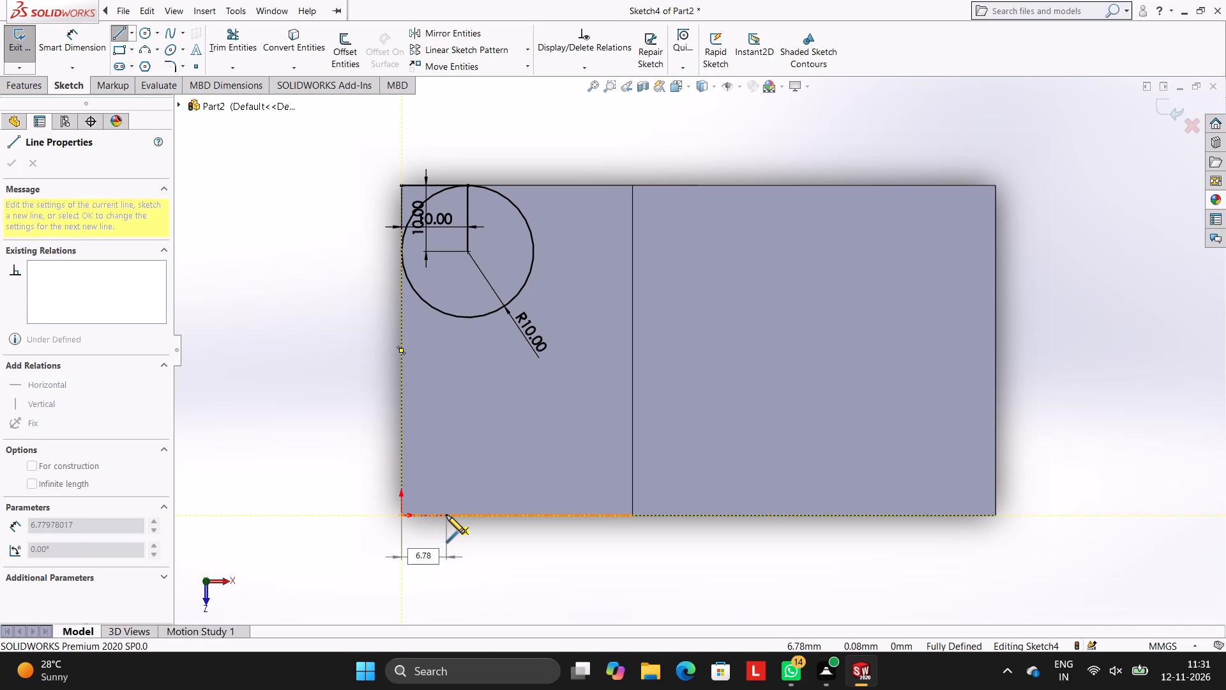
type("10")
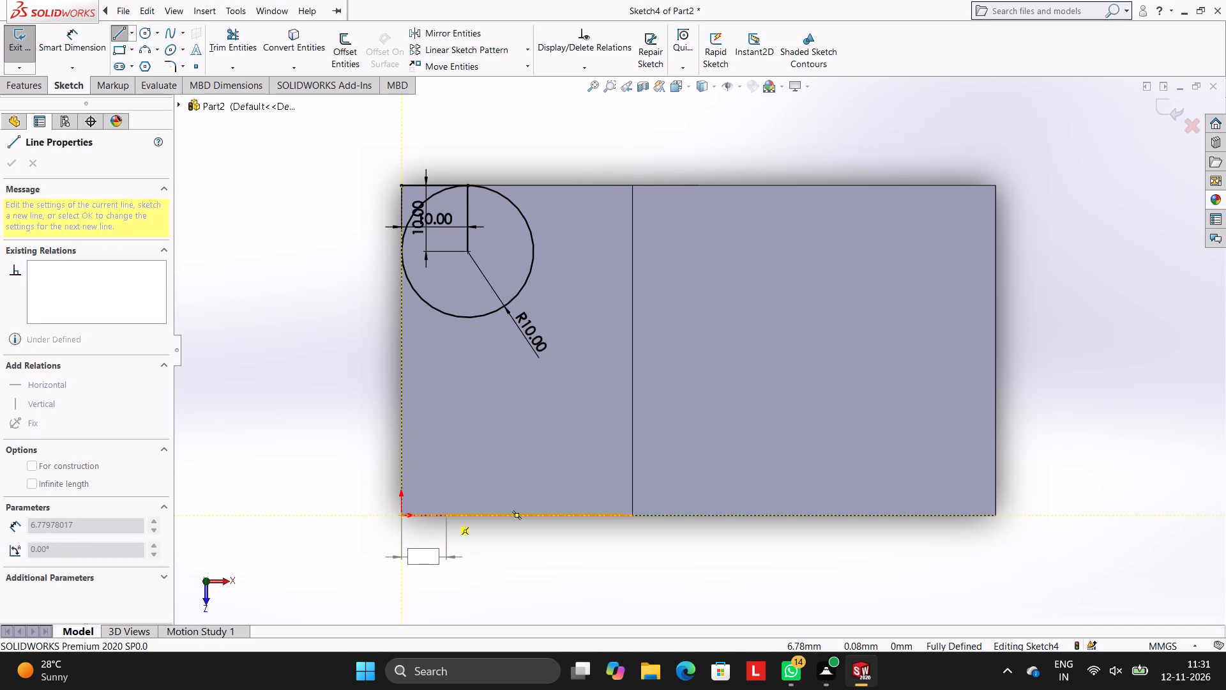
key("Return")
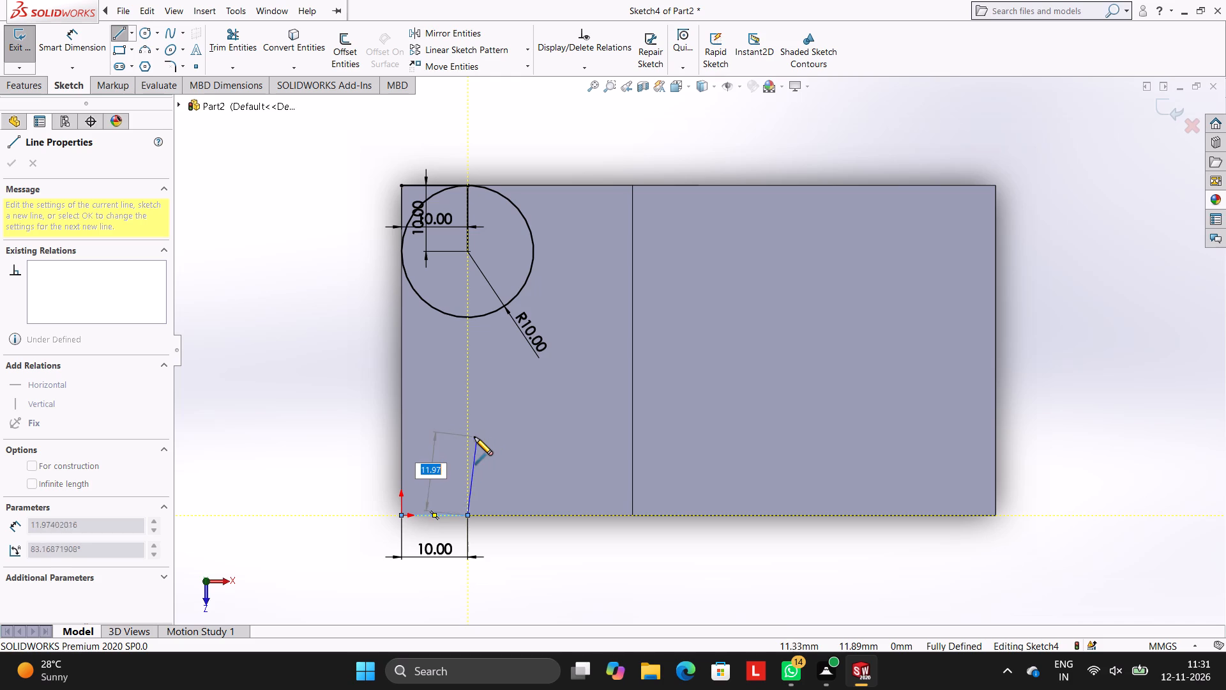
type("10")
key("Return")
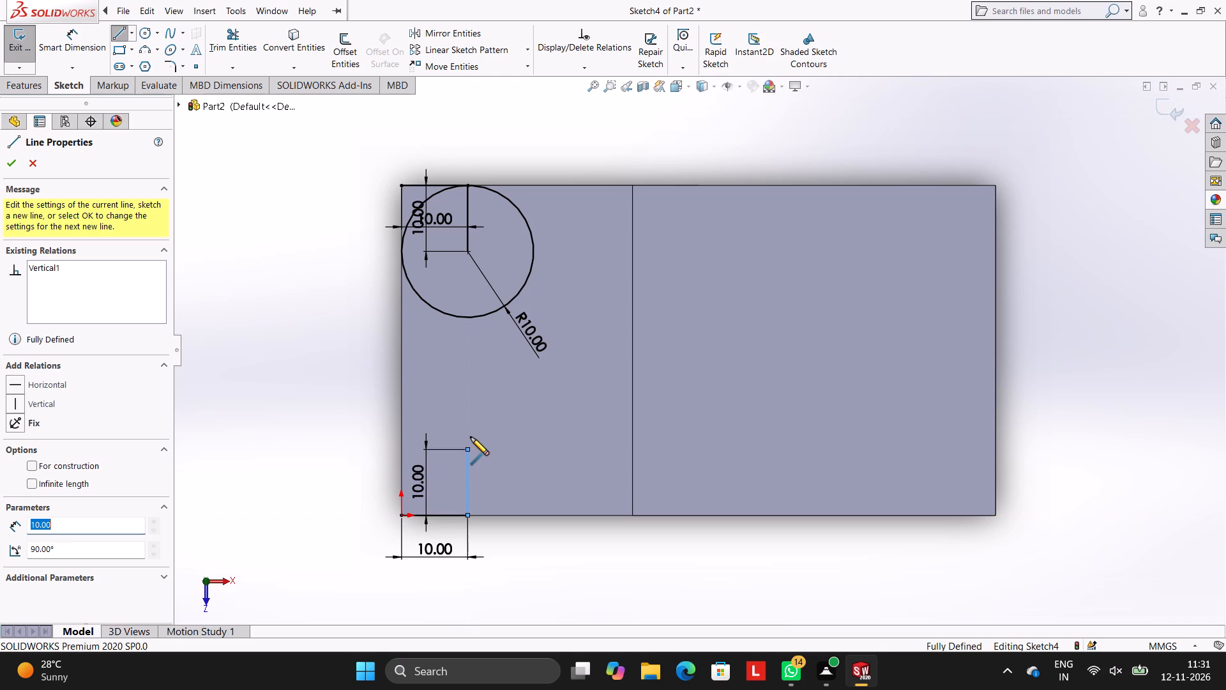
key("Escape")
key("Escape")
key("Escape")
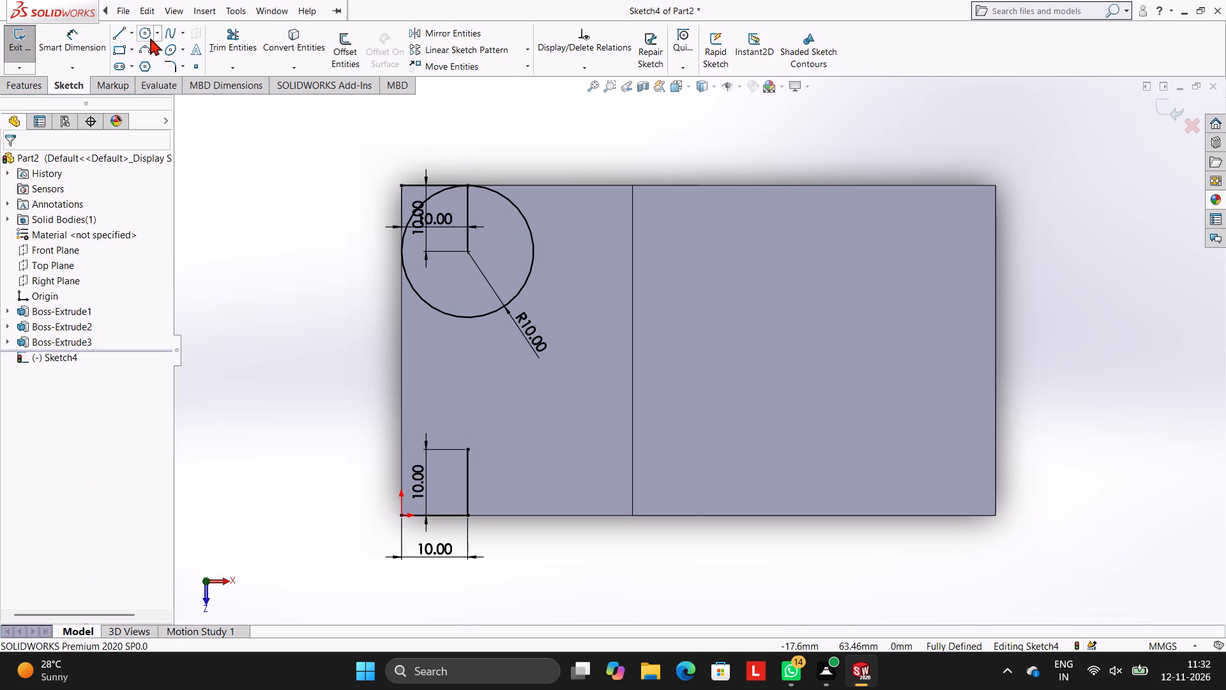
Sketch a circle of 10 mm radius centred on the inner end of the perpendicular line near the front left corner.
left_click(148, 27)
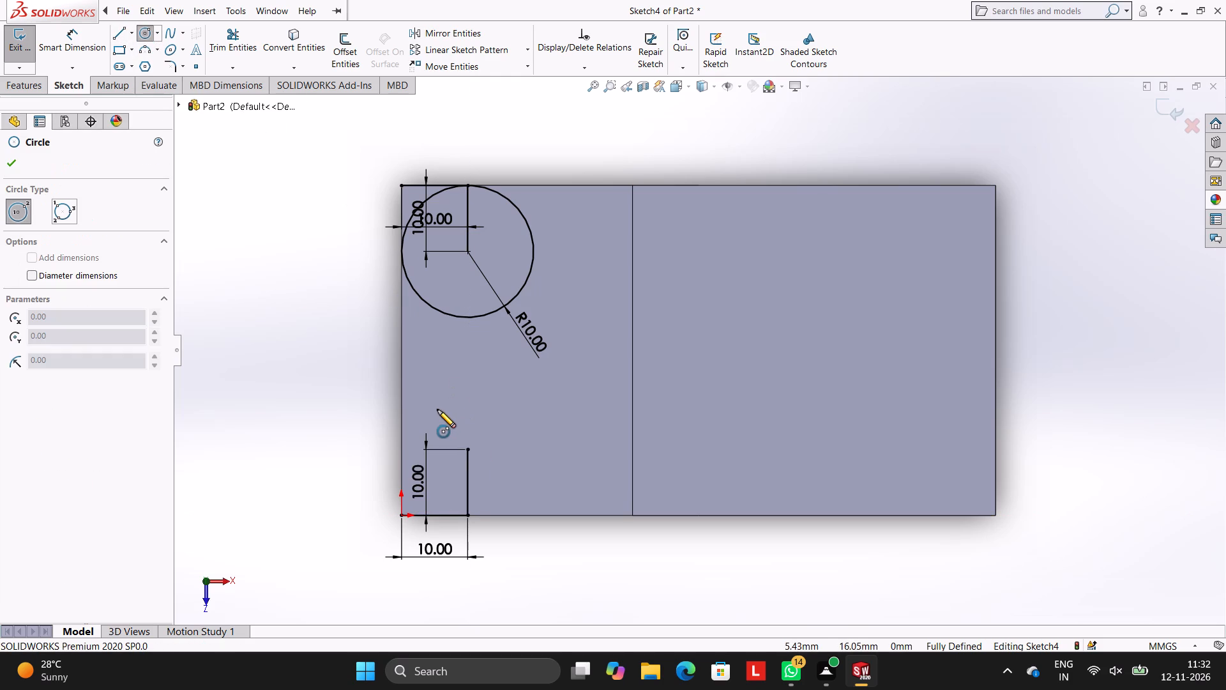
left_click(467, 448)
type("10")
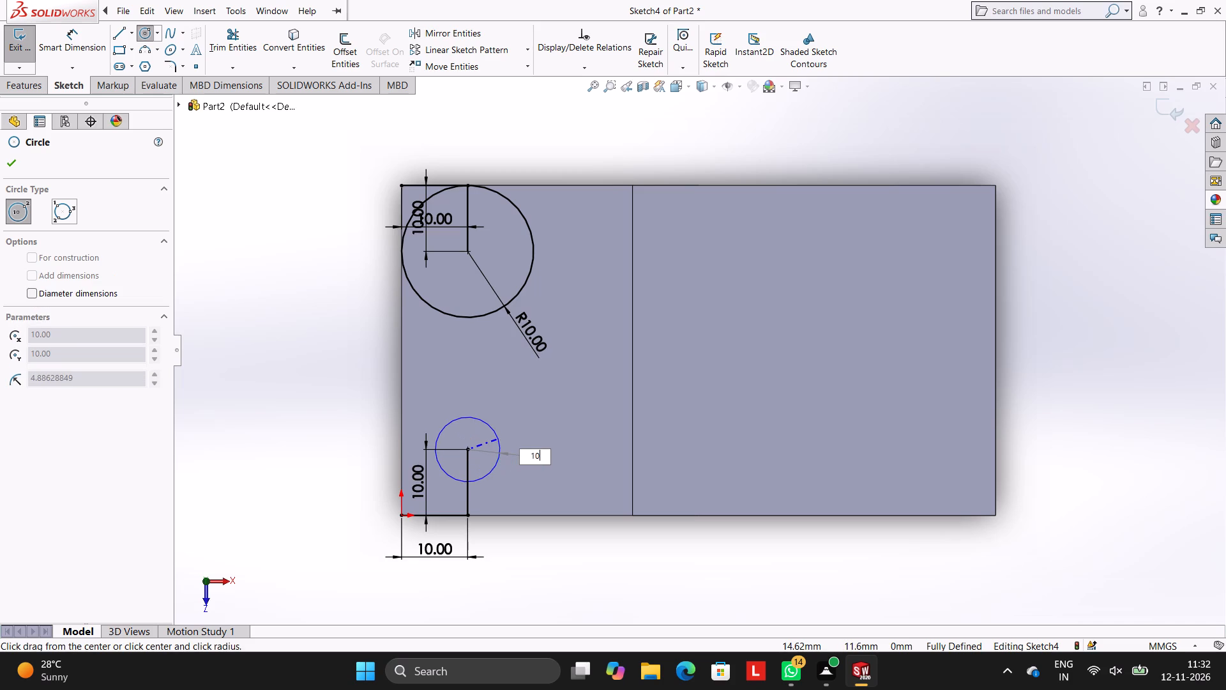
key("Return")
key("Escape")
key("Escape")
key("Escape")
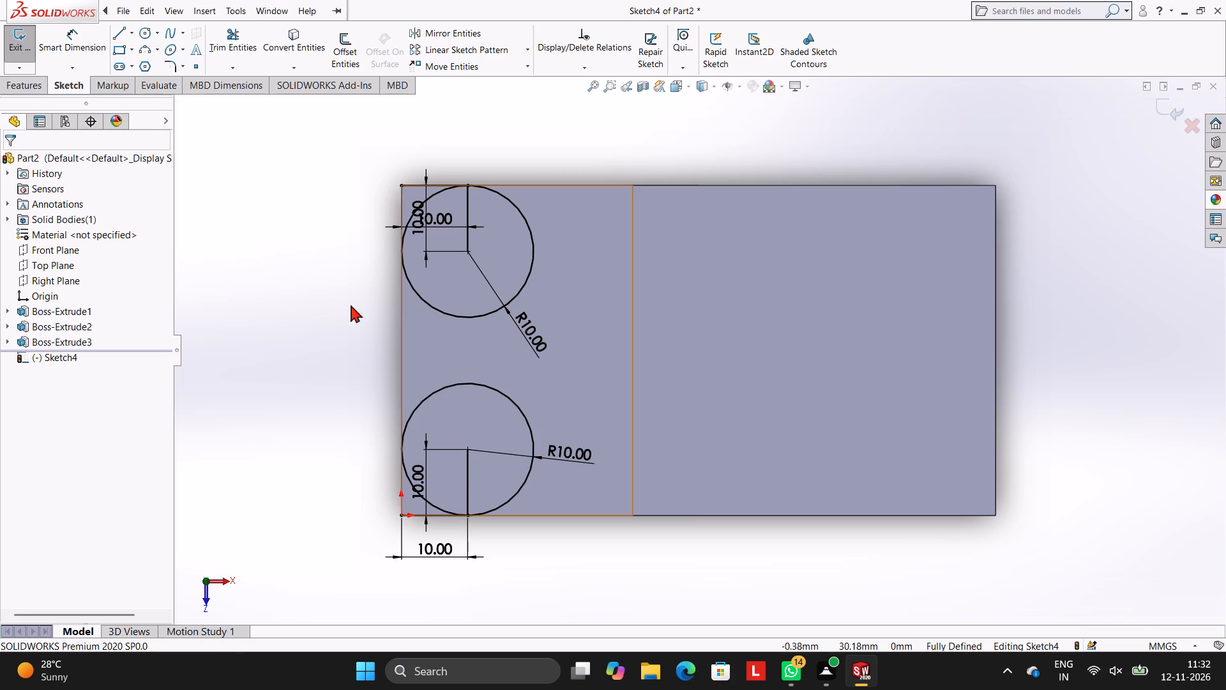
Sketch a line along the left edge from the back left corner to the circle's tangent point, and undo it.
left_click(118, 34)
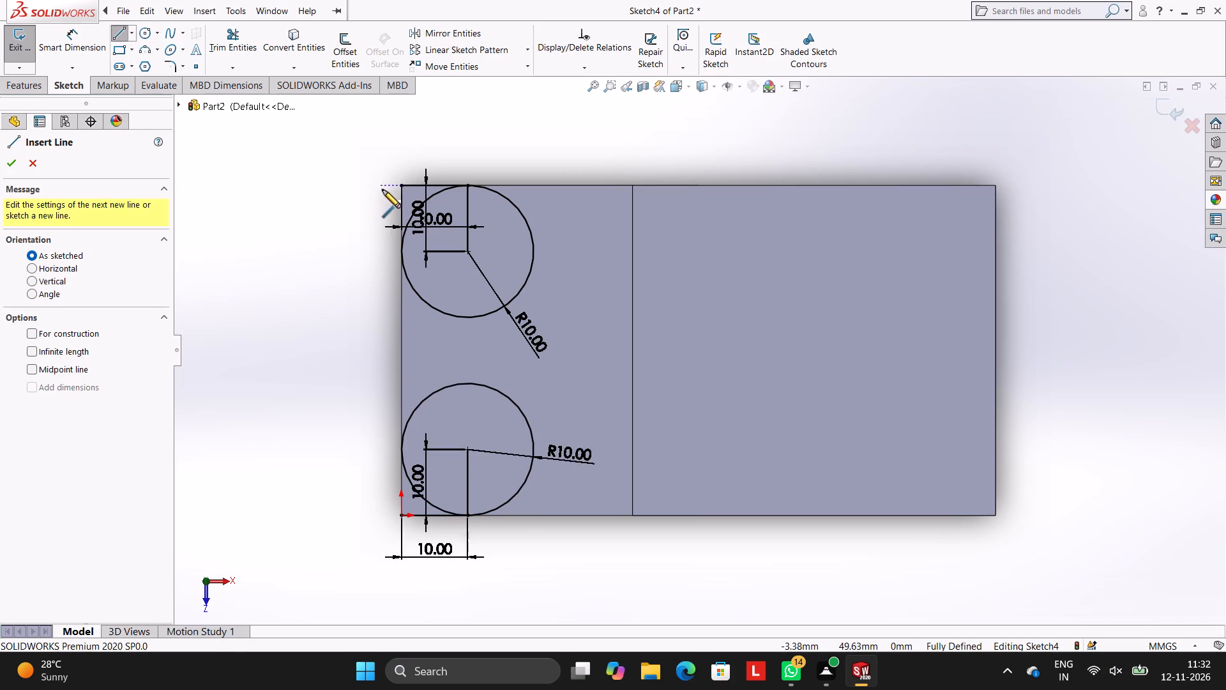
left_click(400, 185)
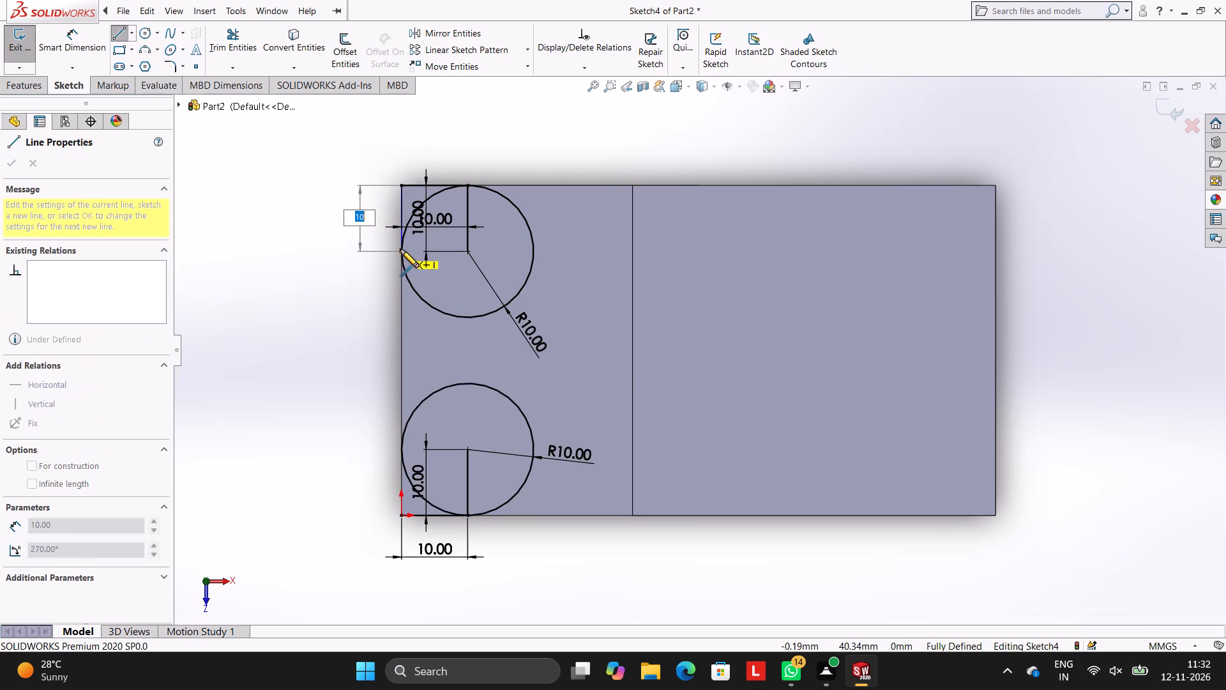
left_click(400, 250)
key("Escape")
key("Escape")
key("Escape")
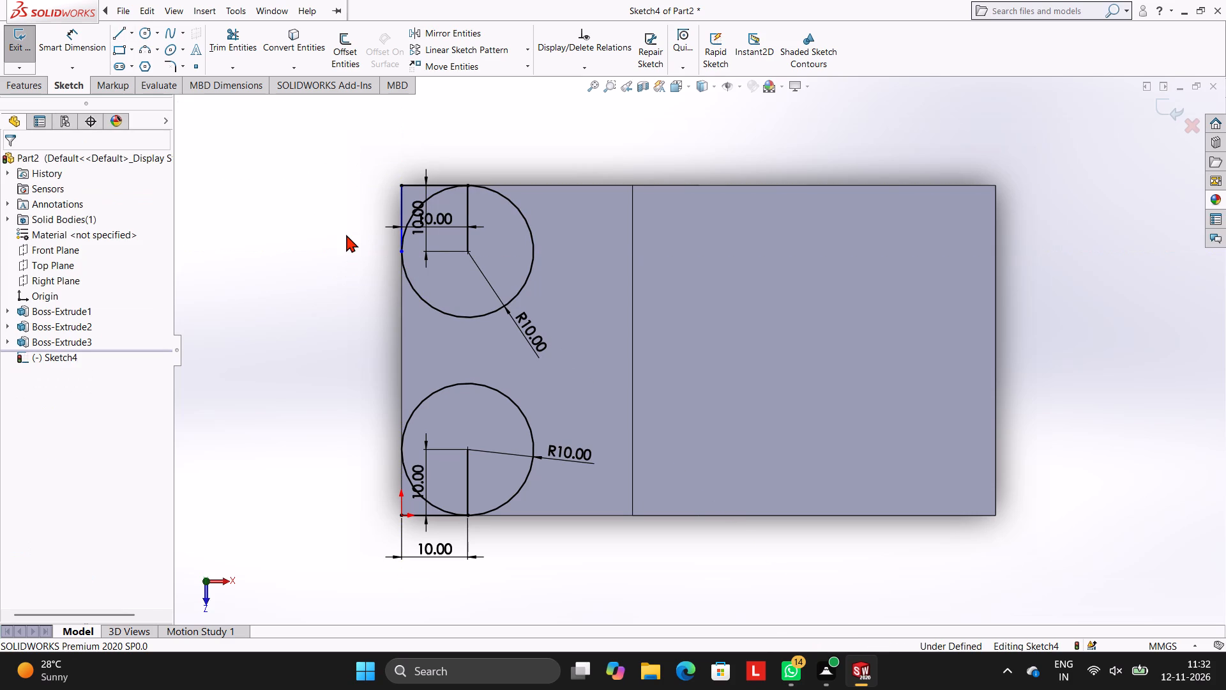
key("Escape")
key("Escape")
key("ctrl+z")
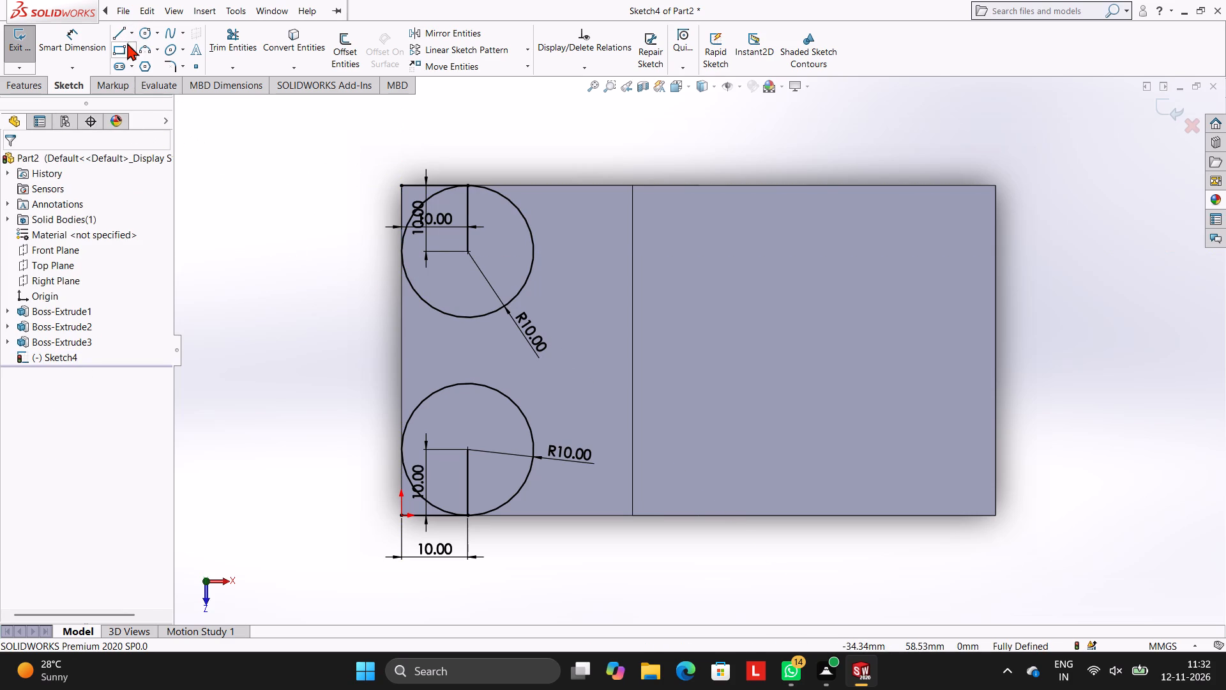
Sketch a 10 mm line along the left edge, starting from the back left corner.
left_click(111, 33)
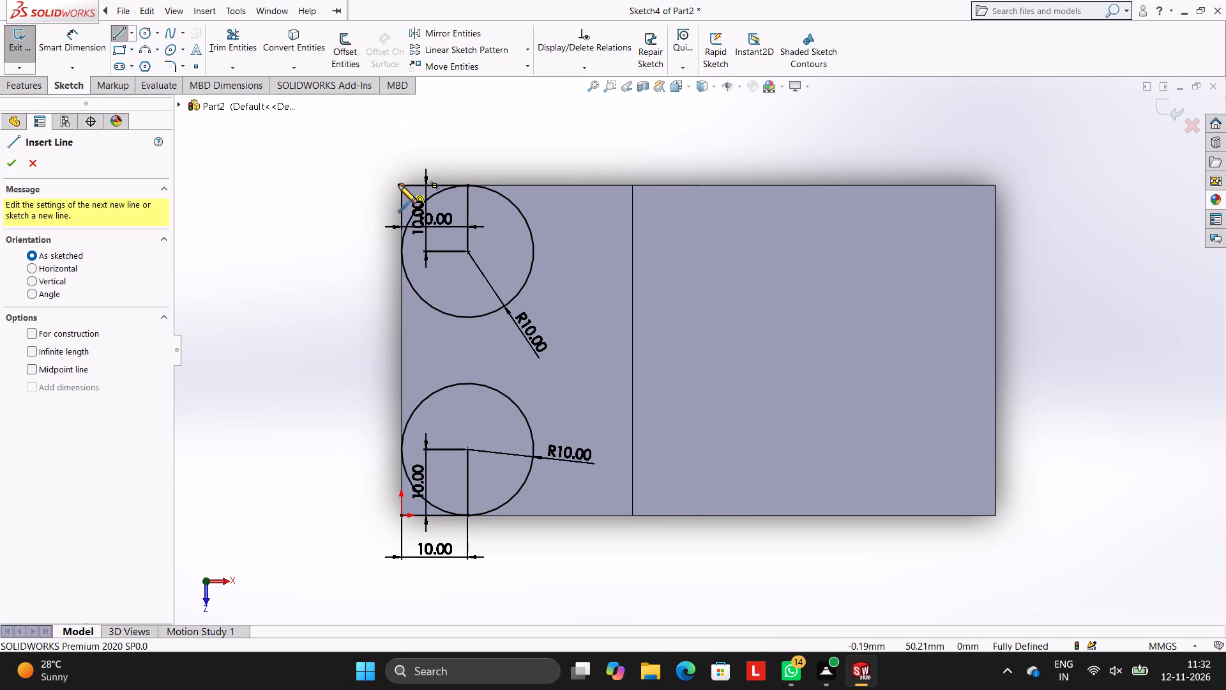
left_click(400, 185)
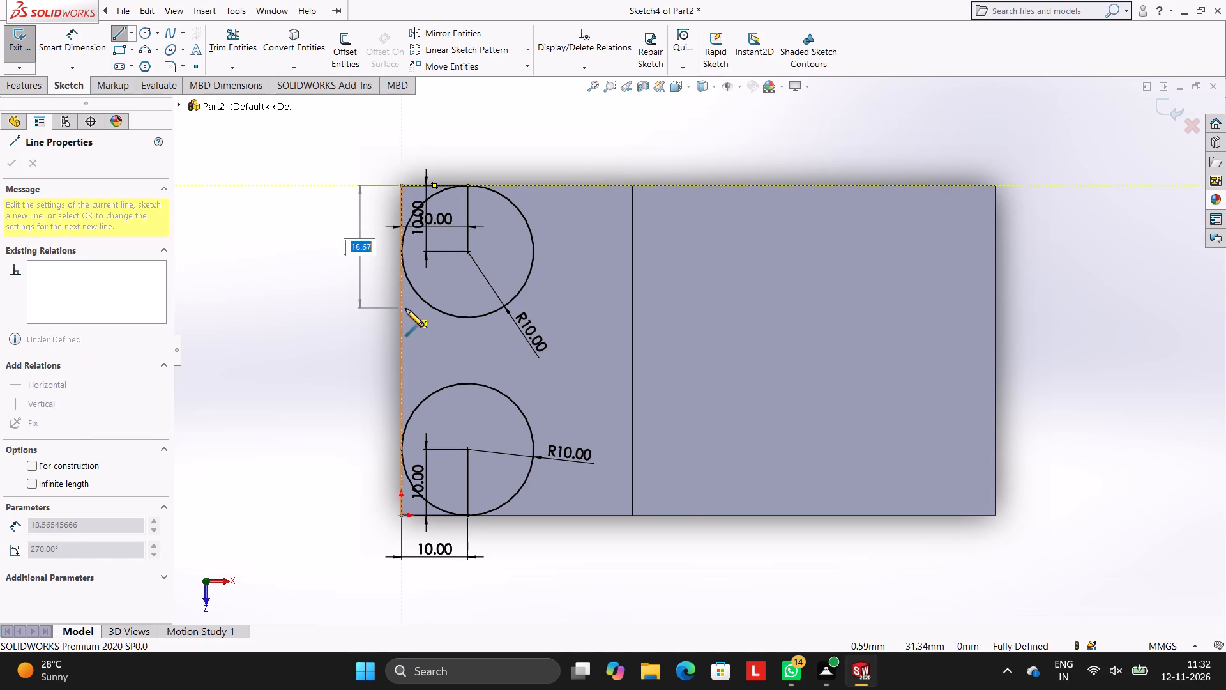
type("10")
key("Return")
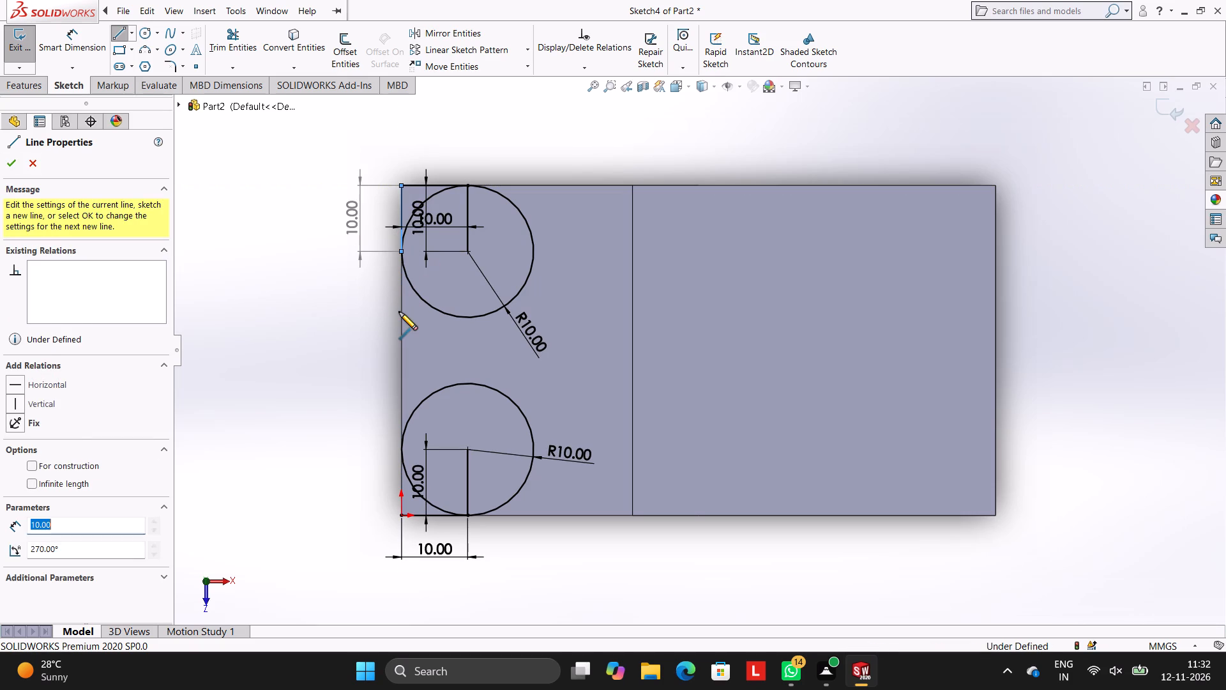
key("Escape")
key("Escape")
key("Escape")
key("Escape")
key("Escape")
key("Escape")
key("Escape")
key("Escape")
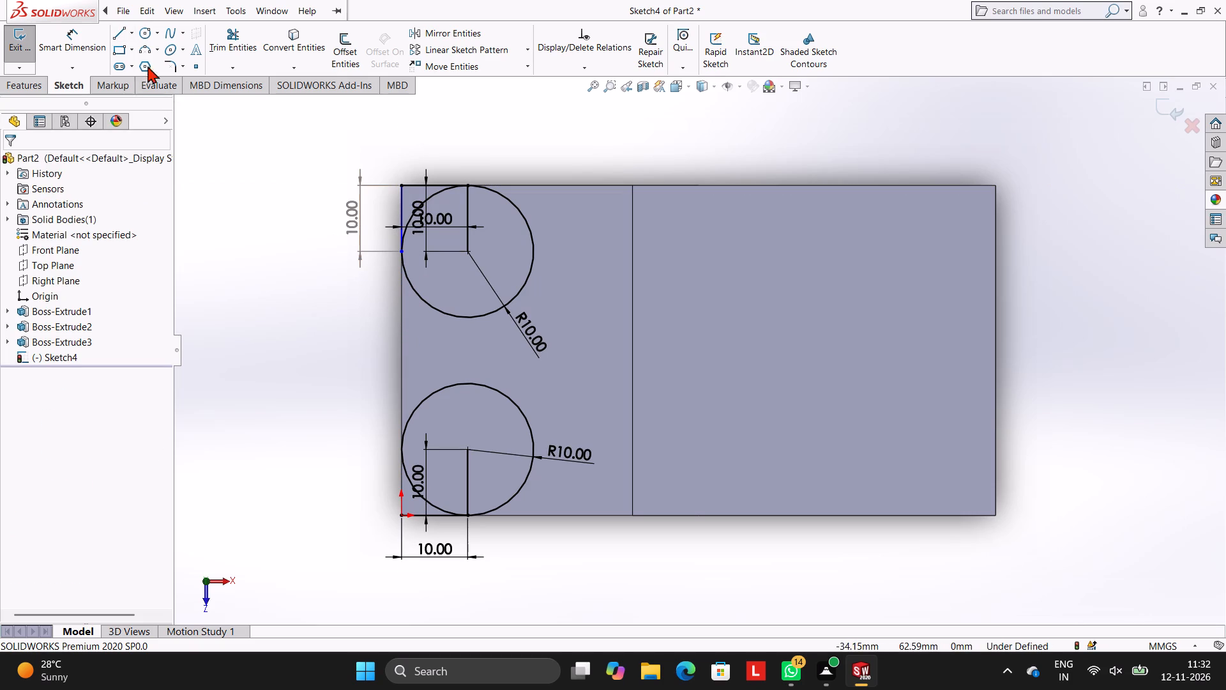
Sketch a 10 mm line along the left edge, starting from the front left corner at the origin.
left_click(116, 34)
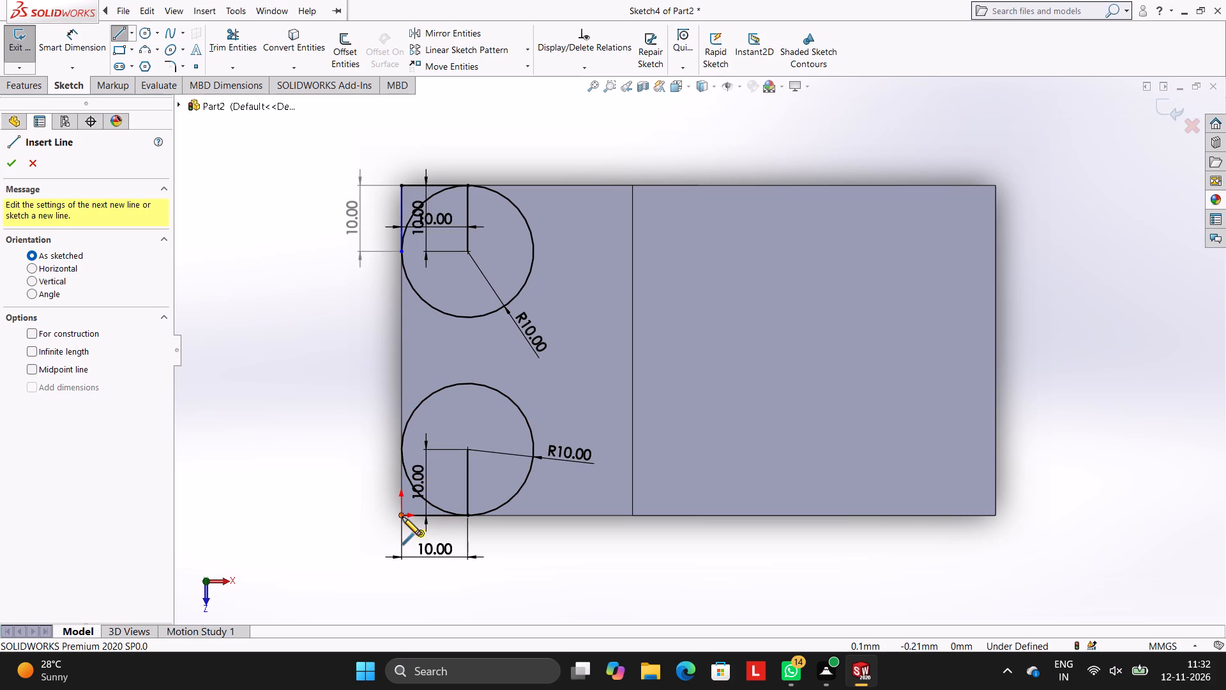
left_click(402, 515)
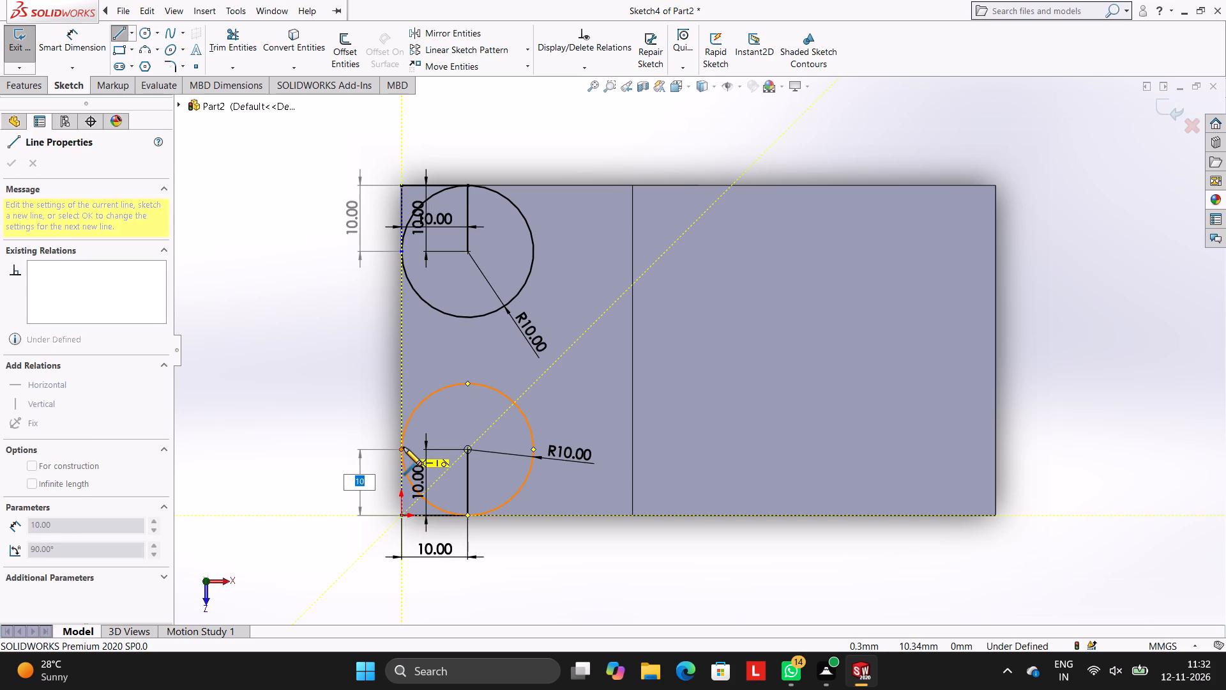
type("10")
key("Return")
key("Escape")
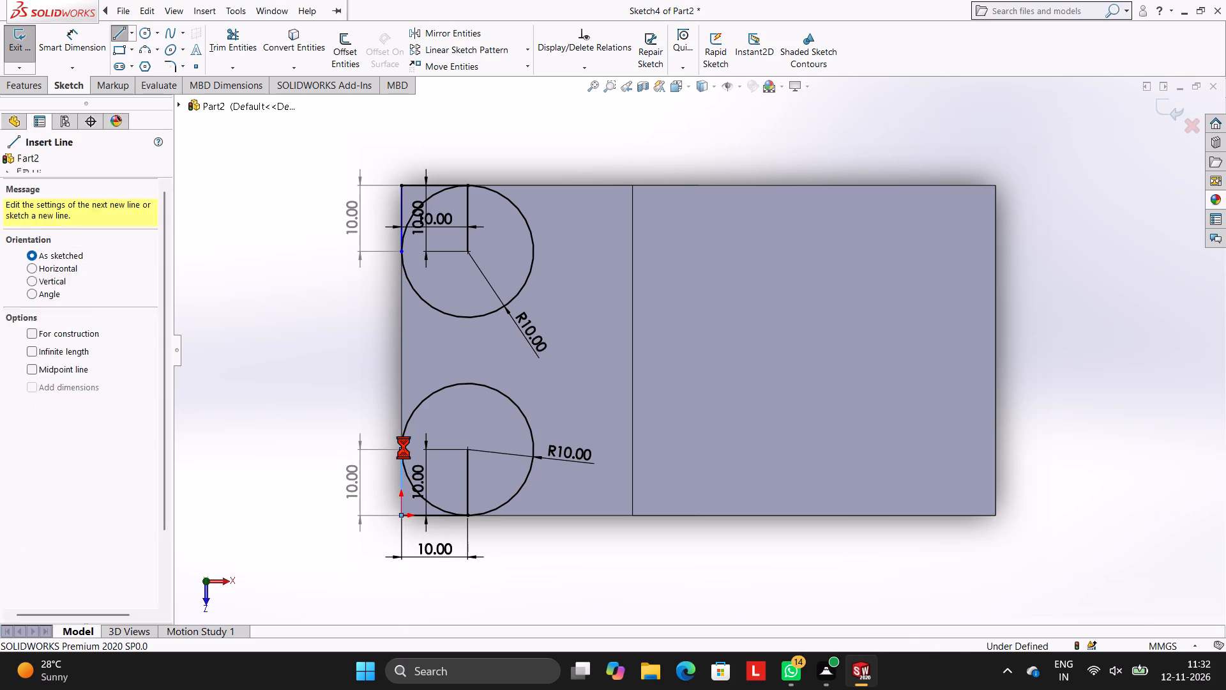
key("Escape")
key("Escape")
Trim the inner portions of both circles, leaving only the quarter arcs that round the back left and front left corners.
left_click(232, 38)
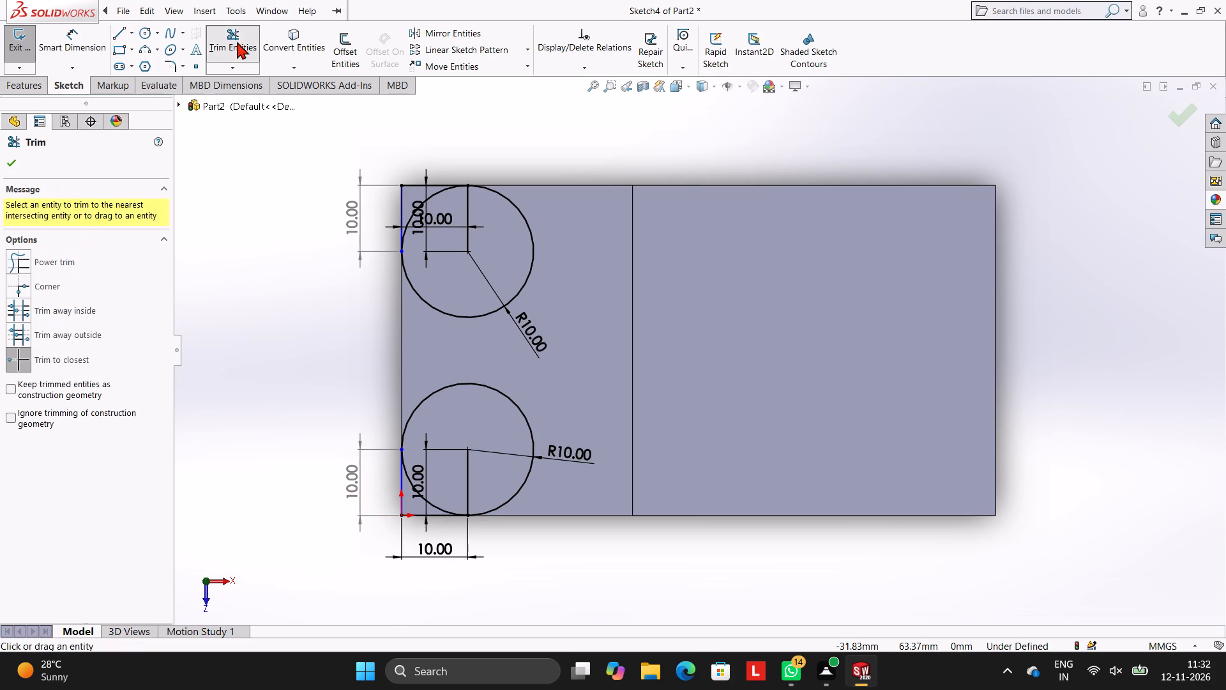
left_click(498, 313)
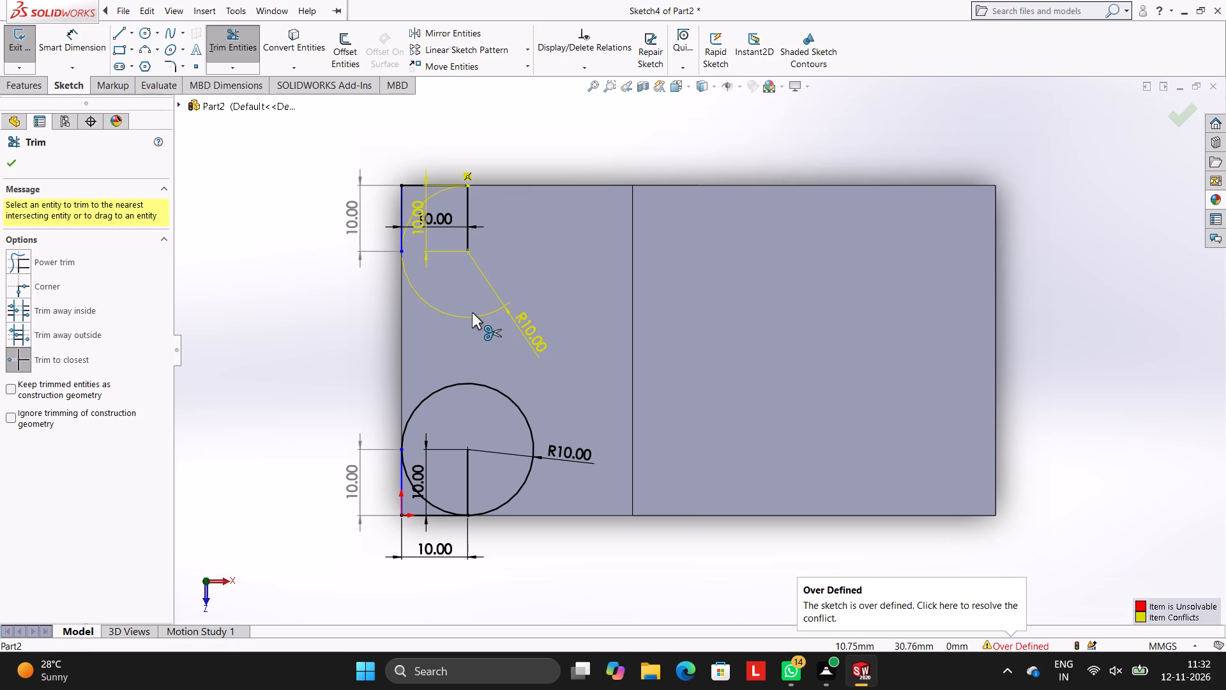
left_click(485, 383)
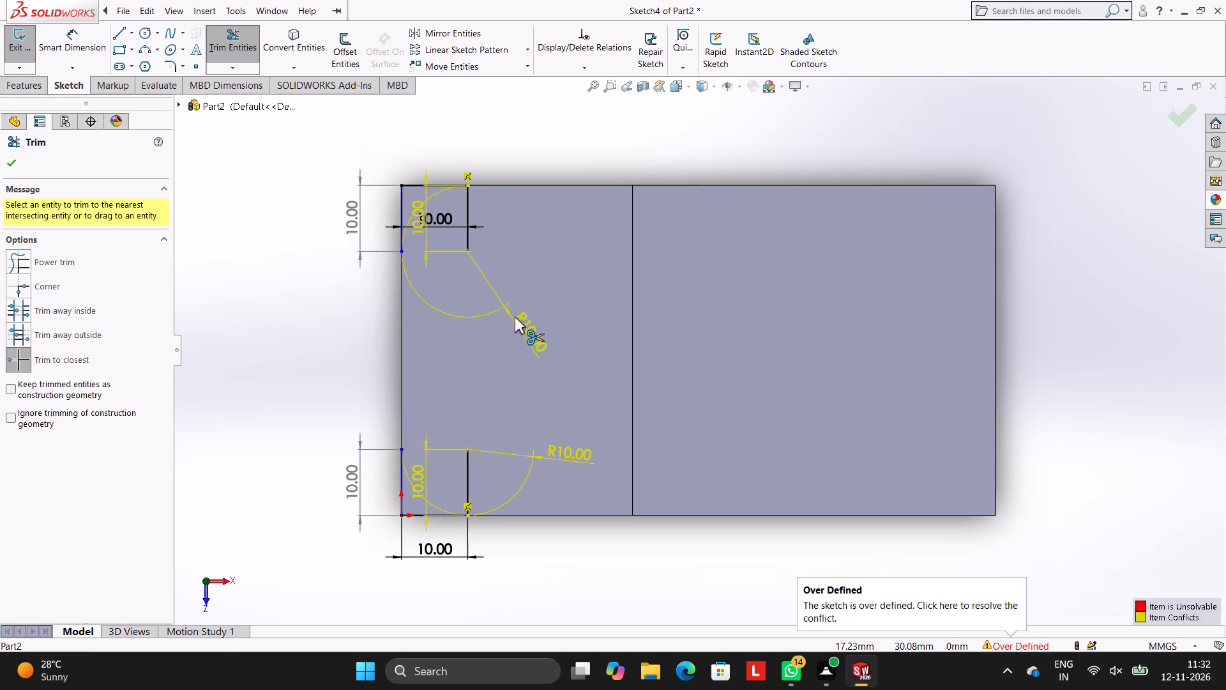
key("Escape")
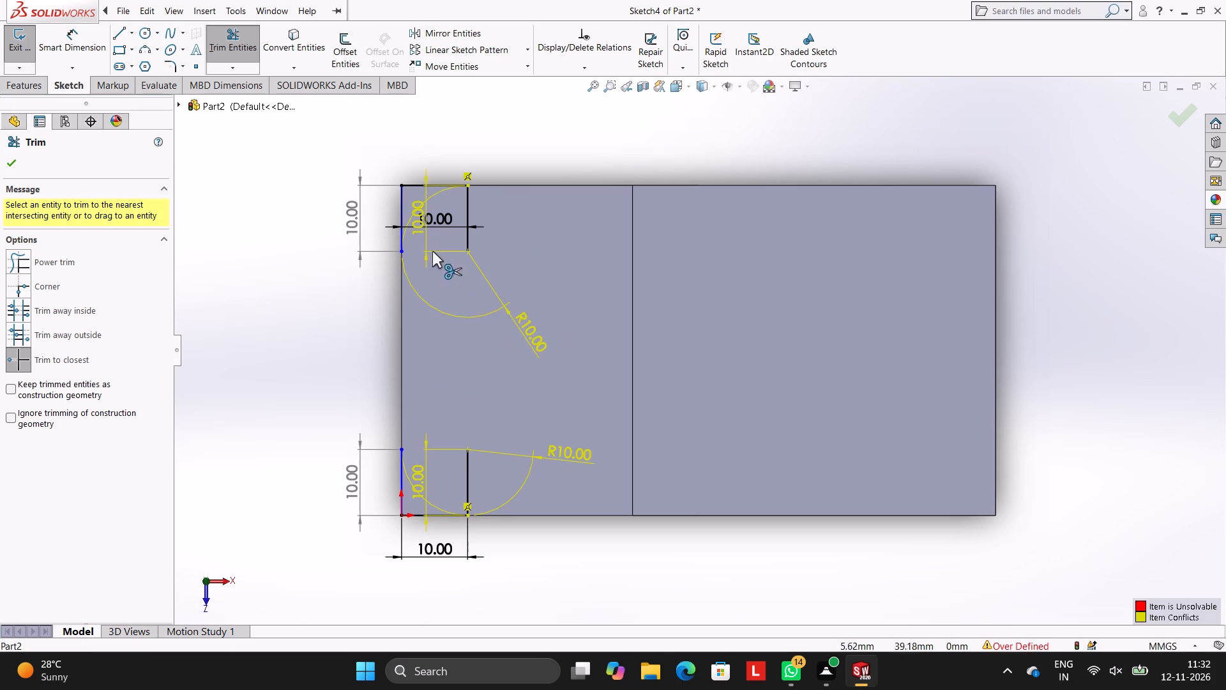
right_click(416, 209)
key("grave")
key("Escape")
key("Escape")
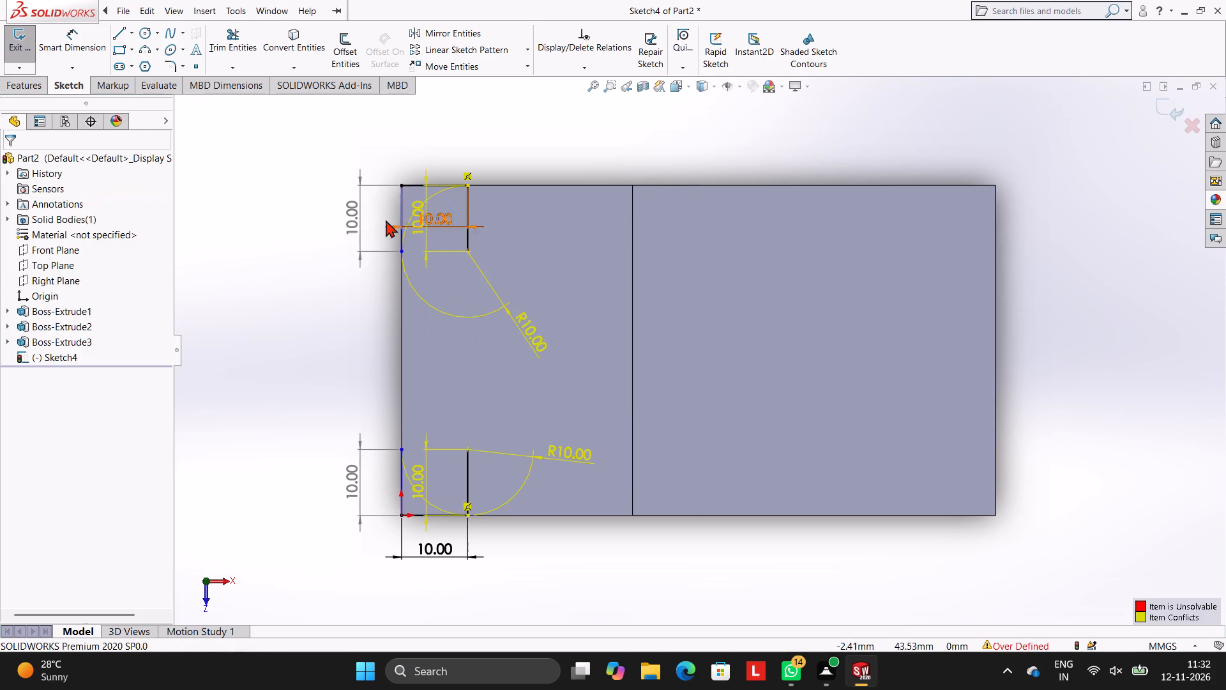
Delete the 10 mm length dimensions of the two perpendicular lines running to the arc centres.
right_click(420, 229)
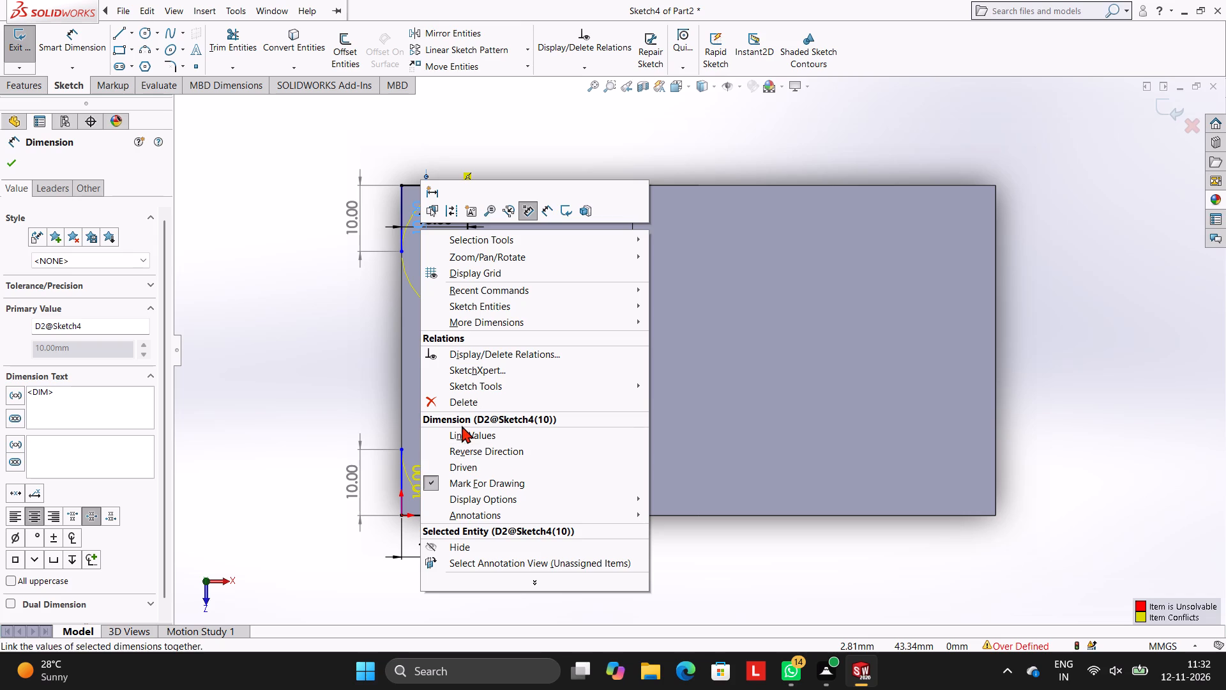
left_click(463, 404)
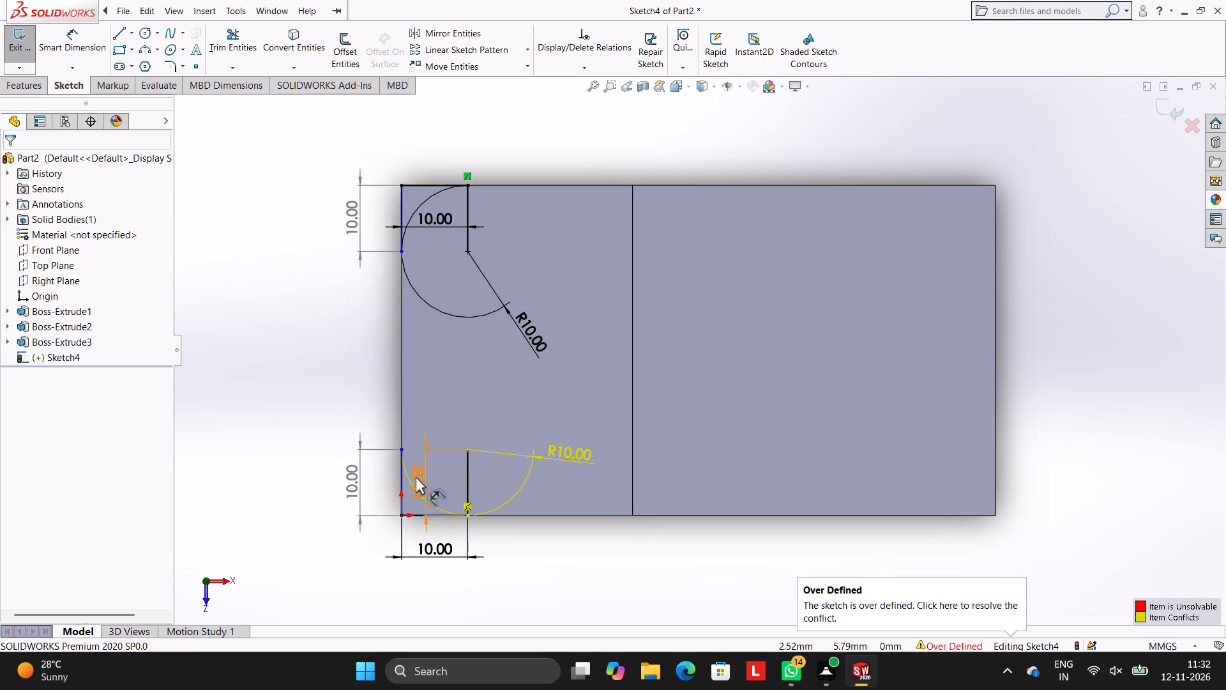
right_click(414, 477)
left_click(460, 502)
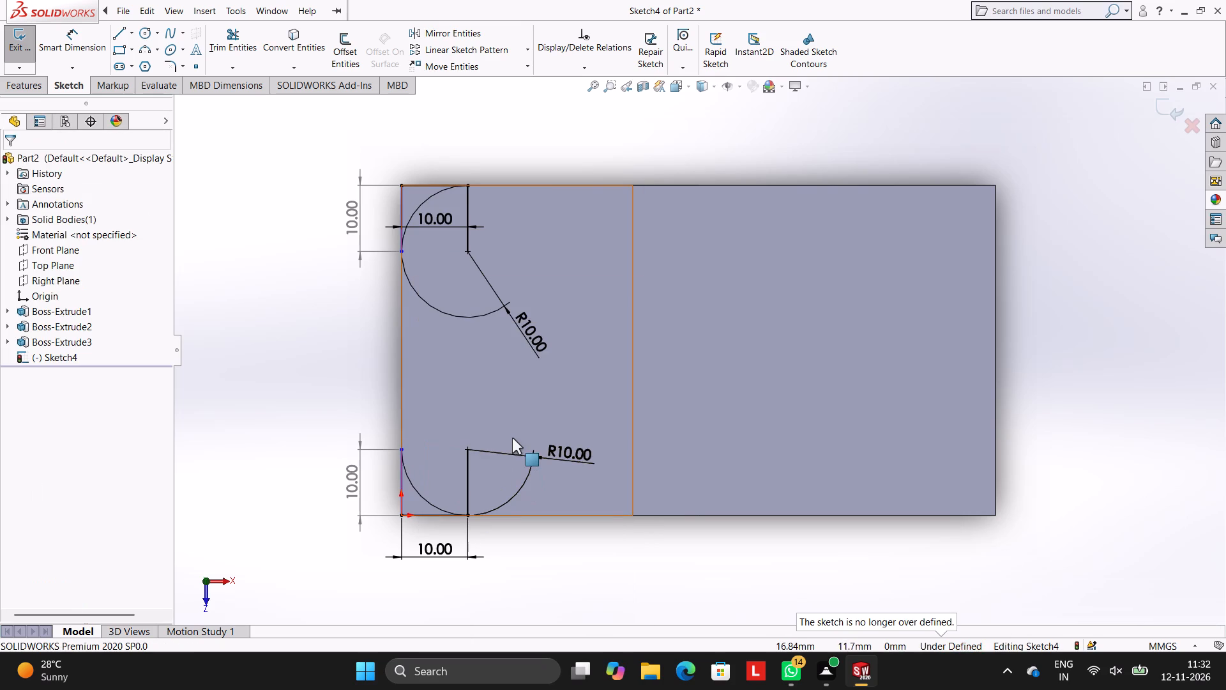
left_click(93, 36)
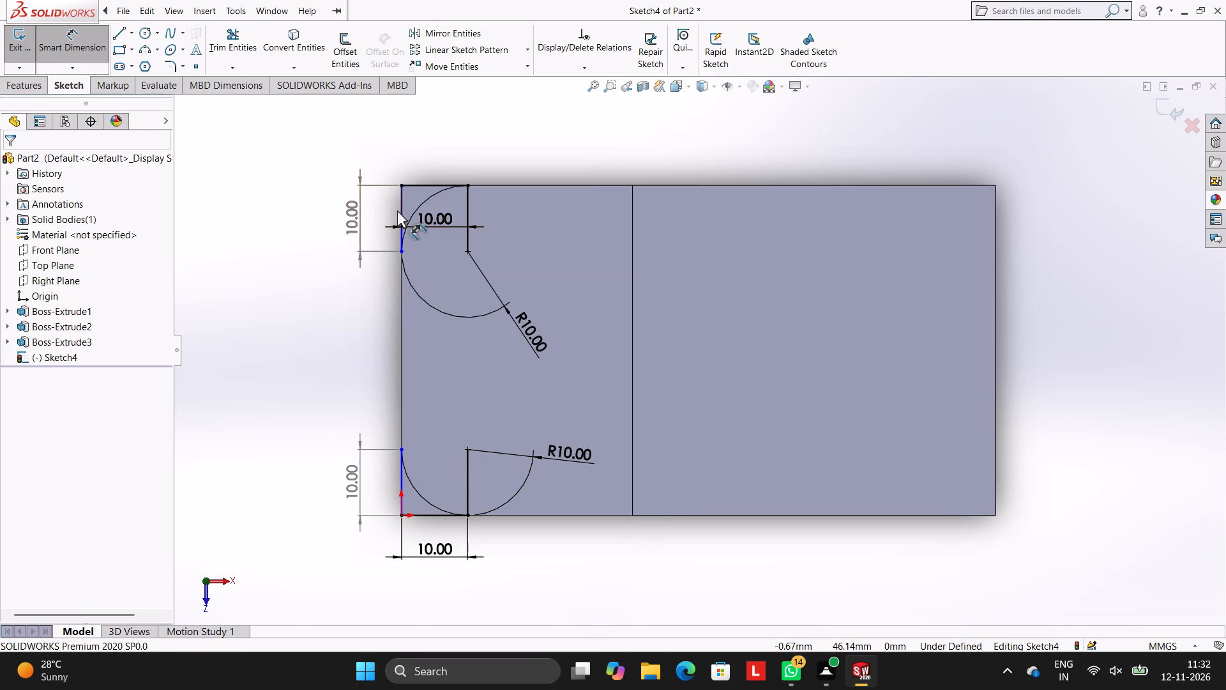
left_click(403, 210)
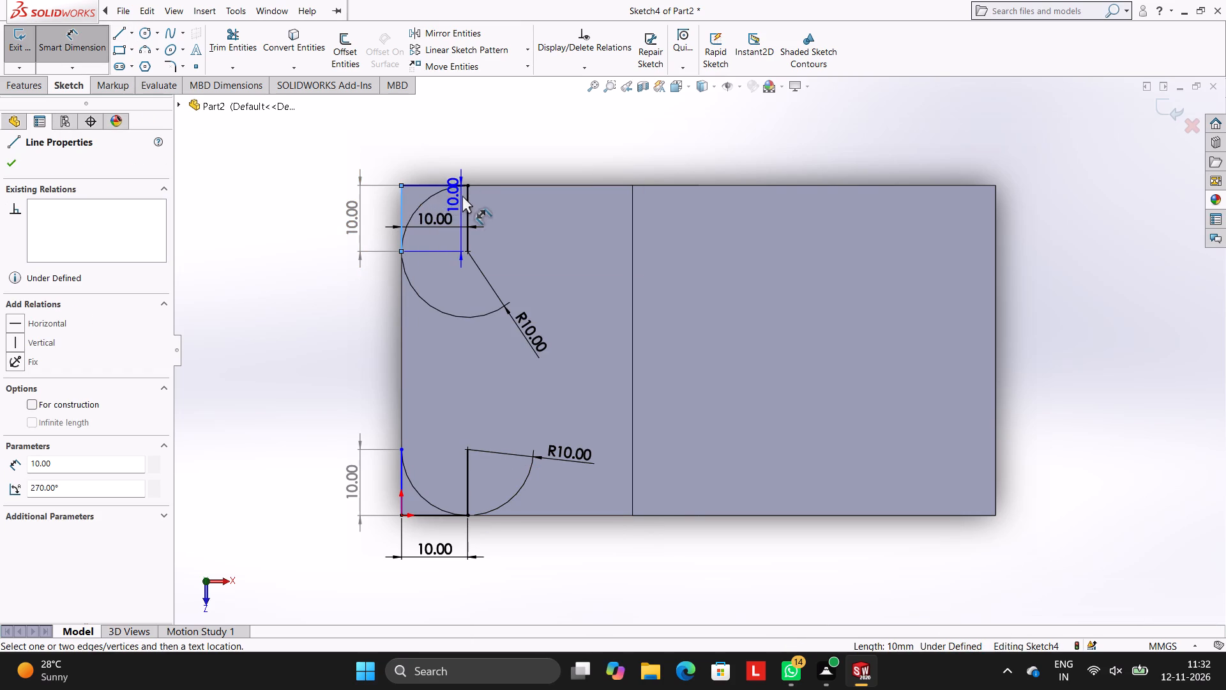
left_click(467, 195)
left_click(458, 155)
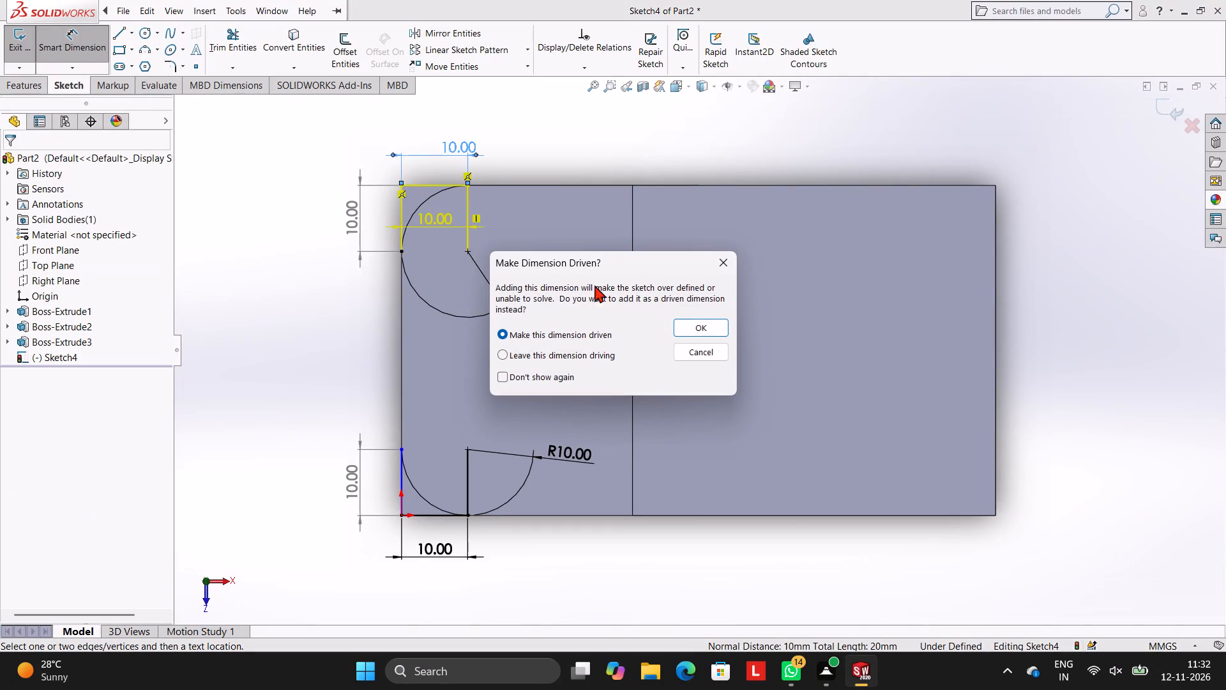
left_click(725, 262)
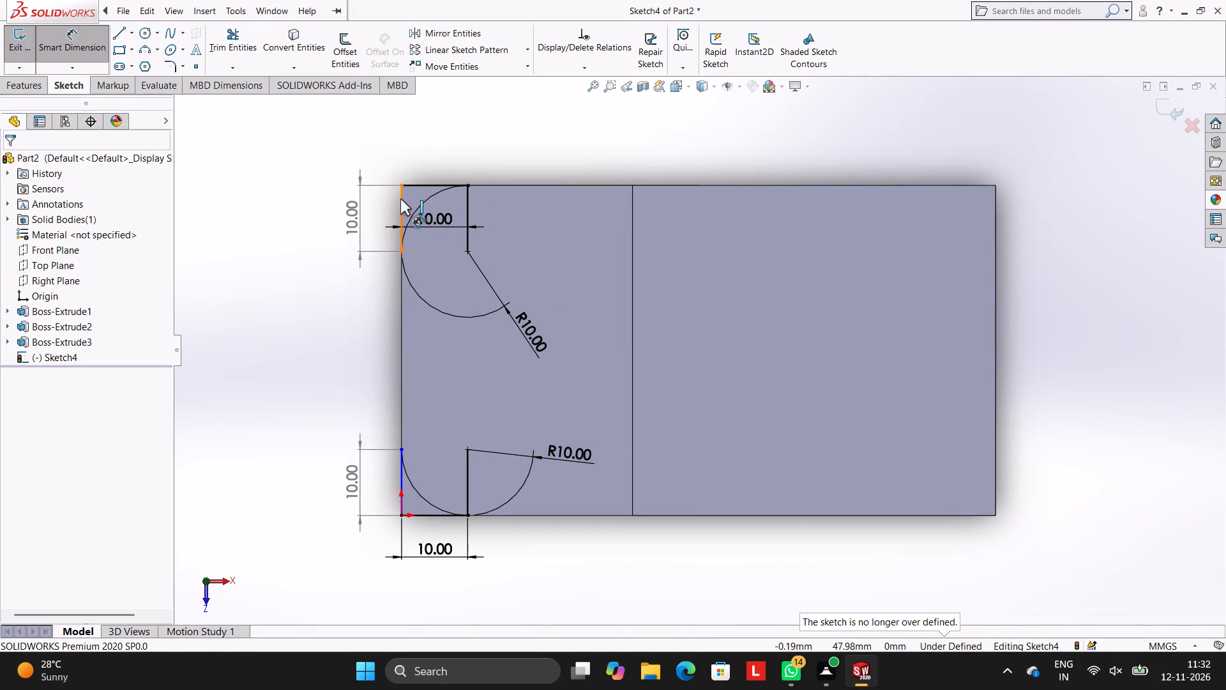
Dimension the lengths of the two left-edge lines at the back left and front left corners as 10 mm each.
left_click(400, 199)
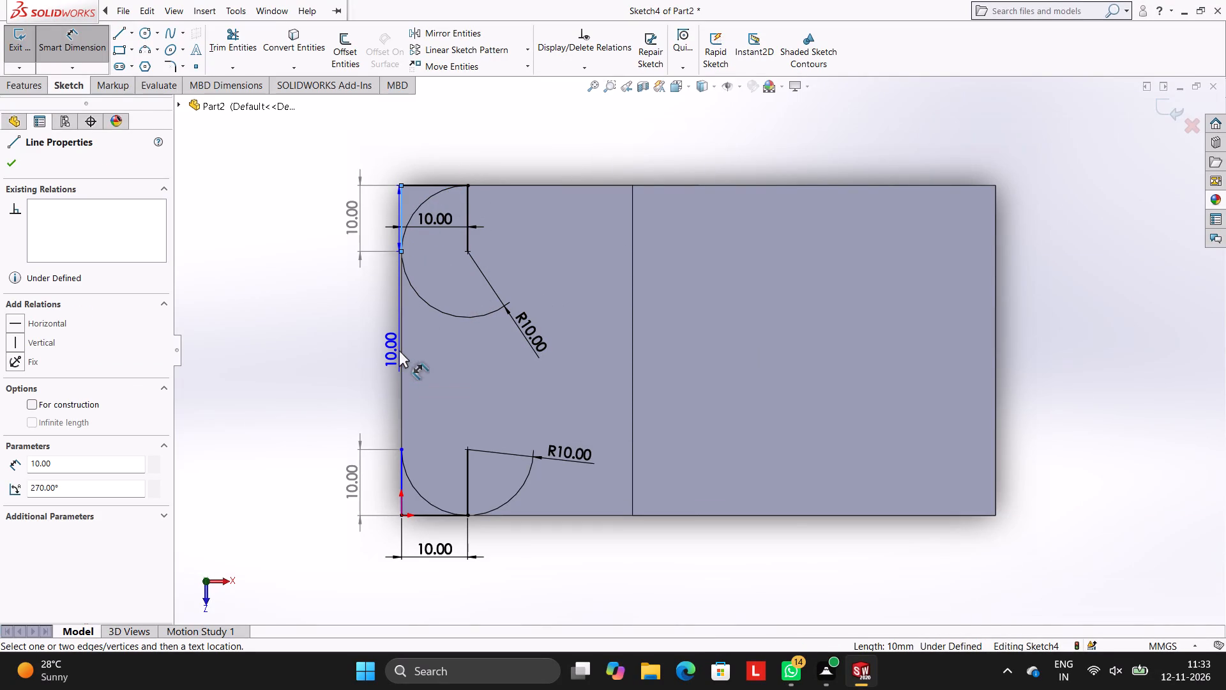
left_click(400, 350)
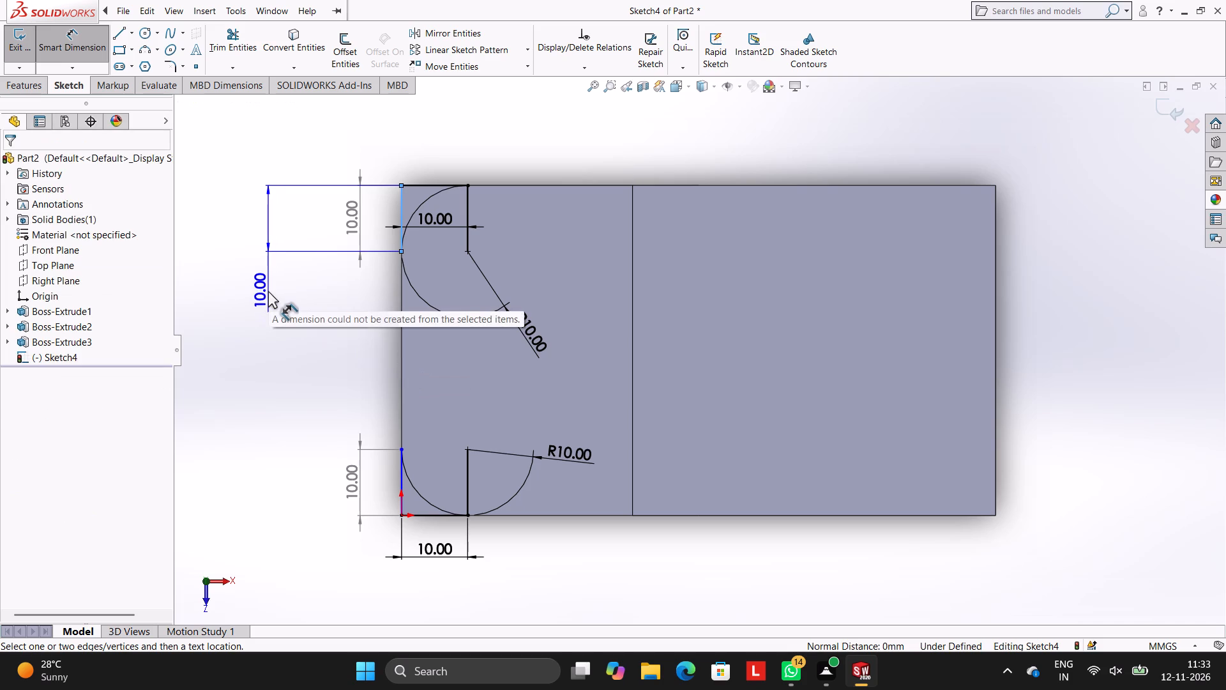
left_click(268, 291)
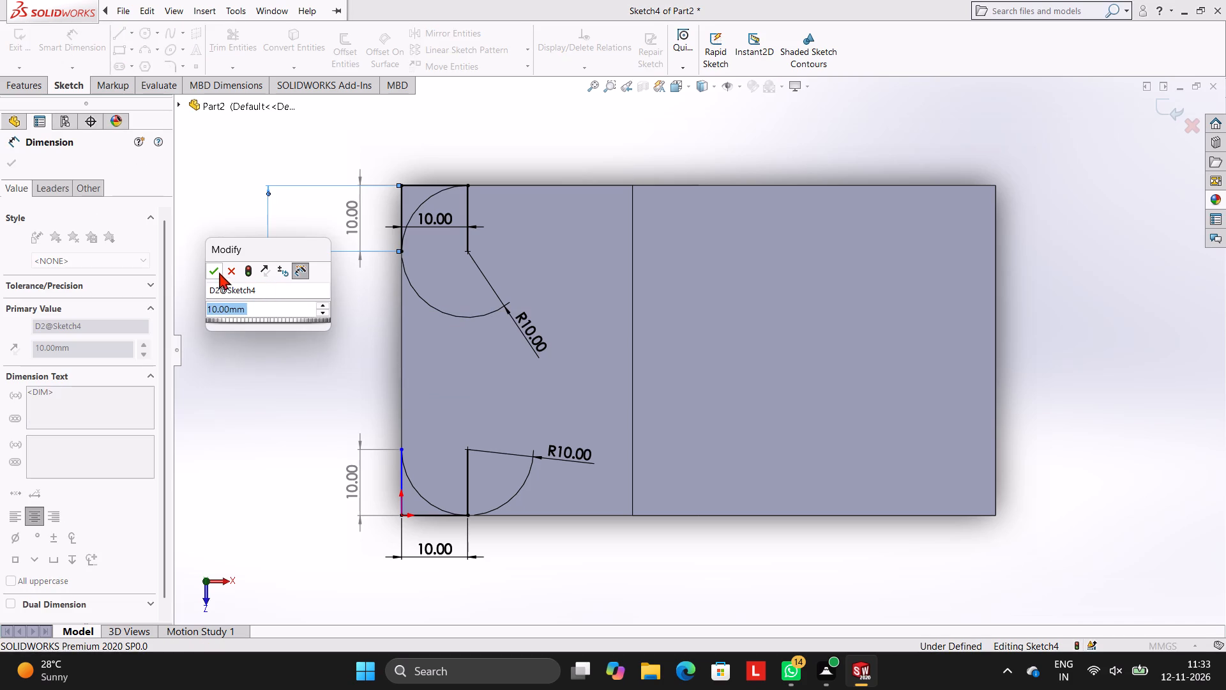
left_click(211, 269)
left_click(241, 402)
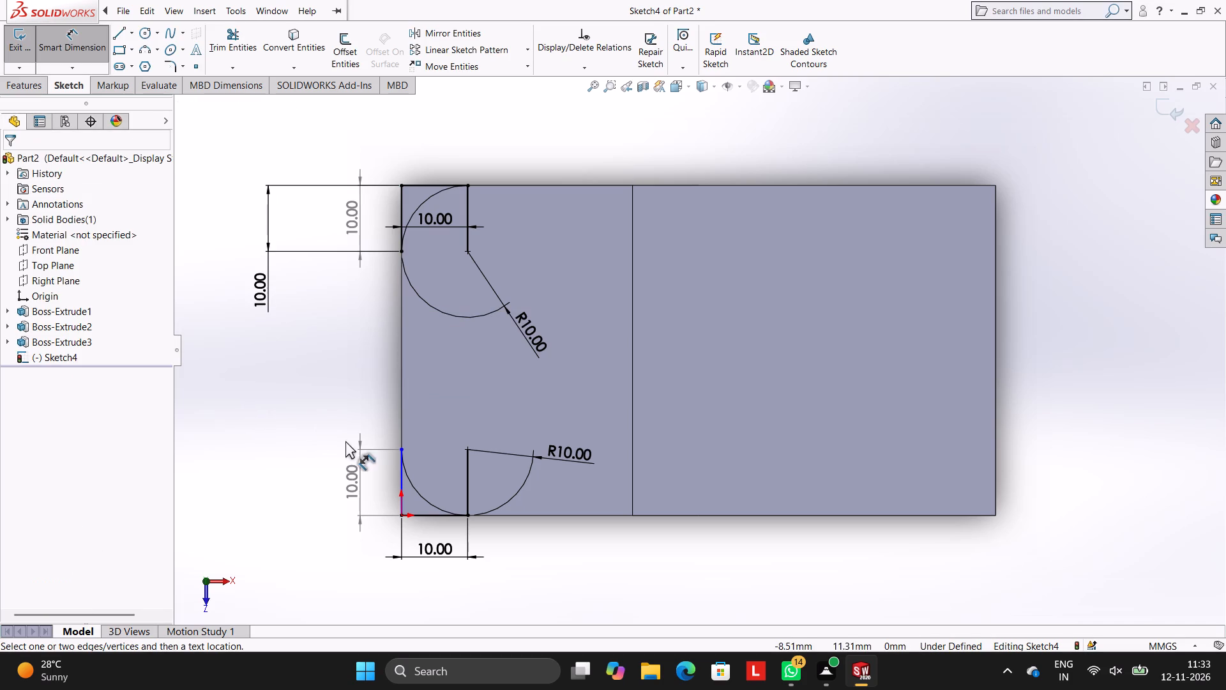
left_click(400, 473)
left_click(315, 454)
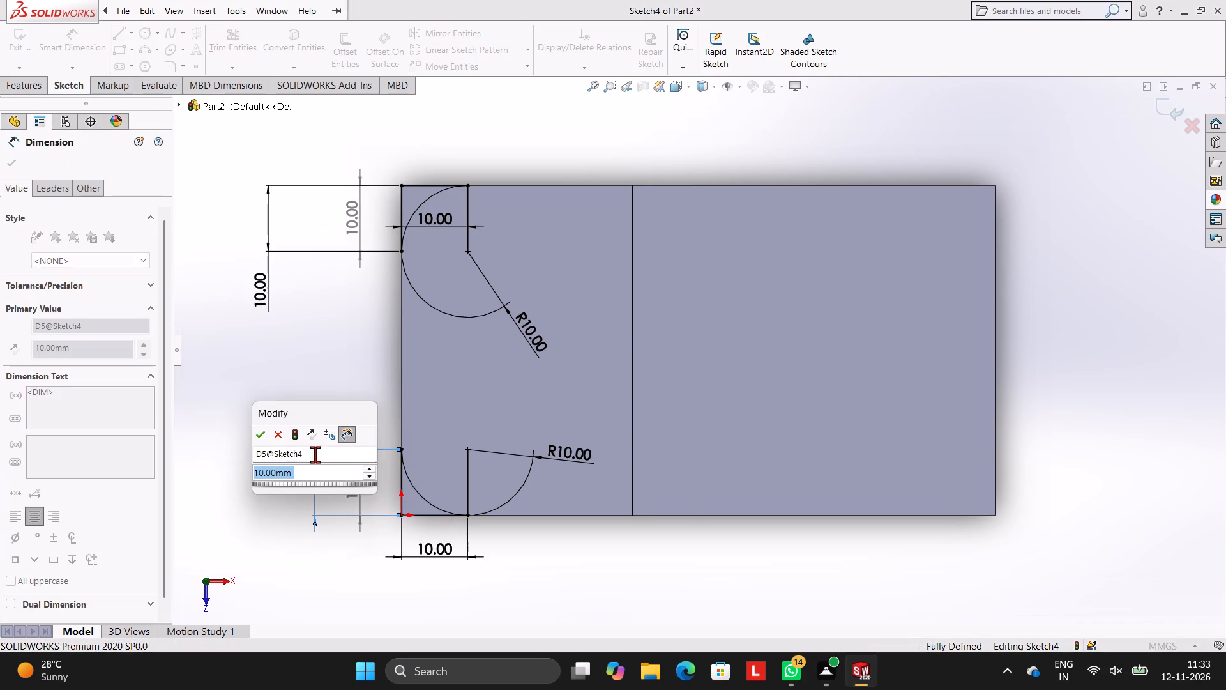
left_click(262, 433)
left_click(313, 353)
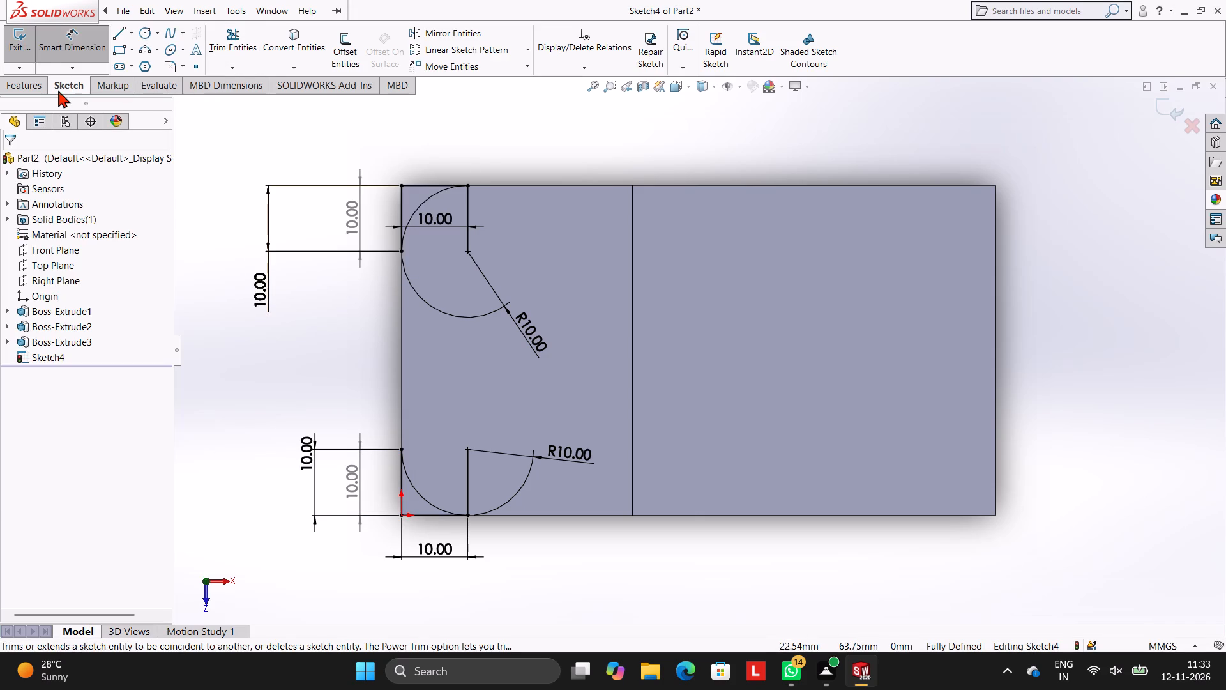
Extrude-cut only the two corner regions outside the quarter arcs, blind to a depth of 50 mm.
left_click(41, 84)
left_click(221, 36)
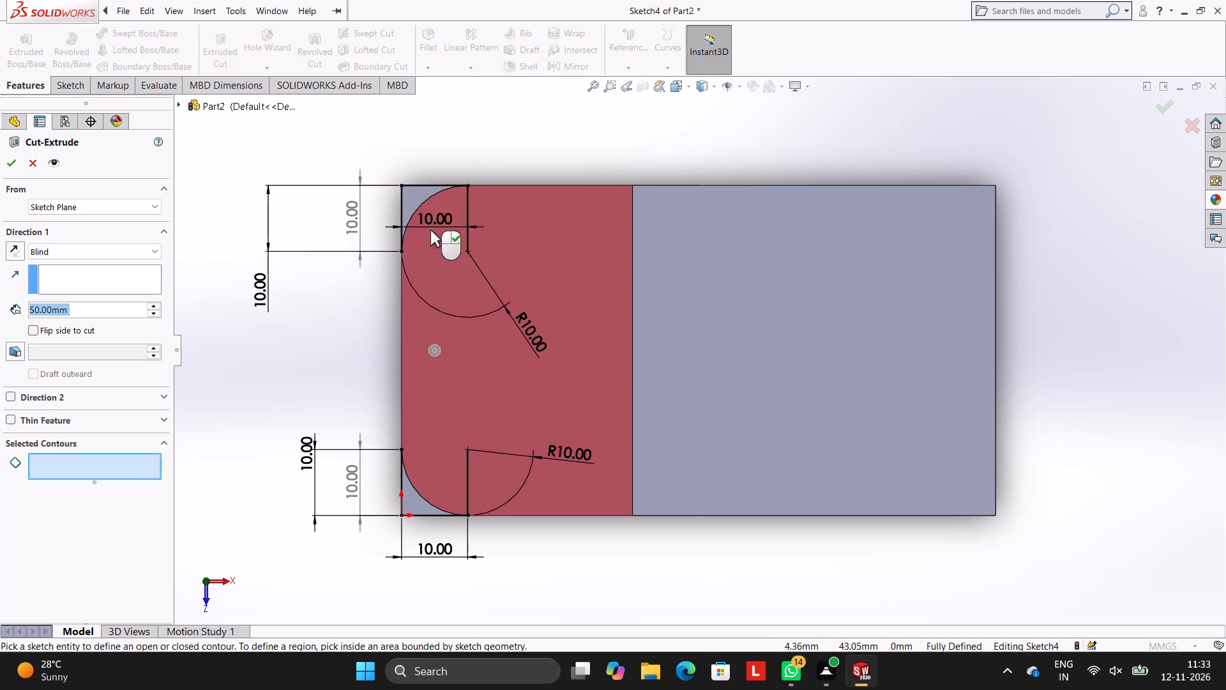
left_click(411, 198)
left_click(412, 507)
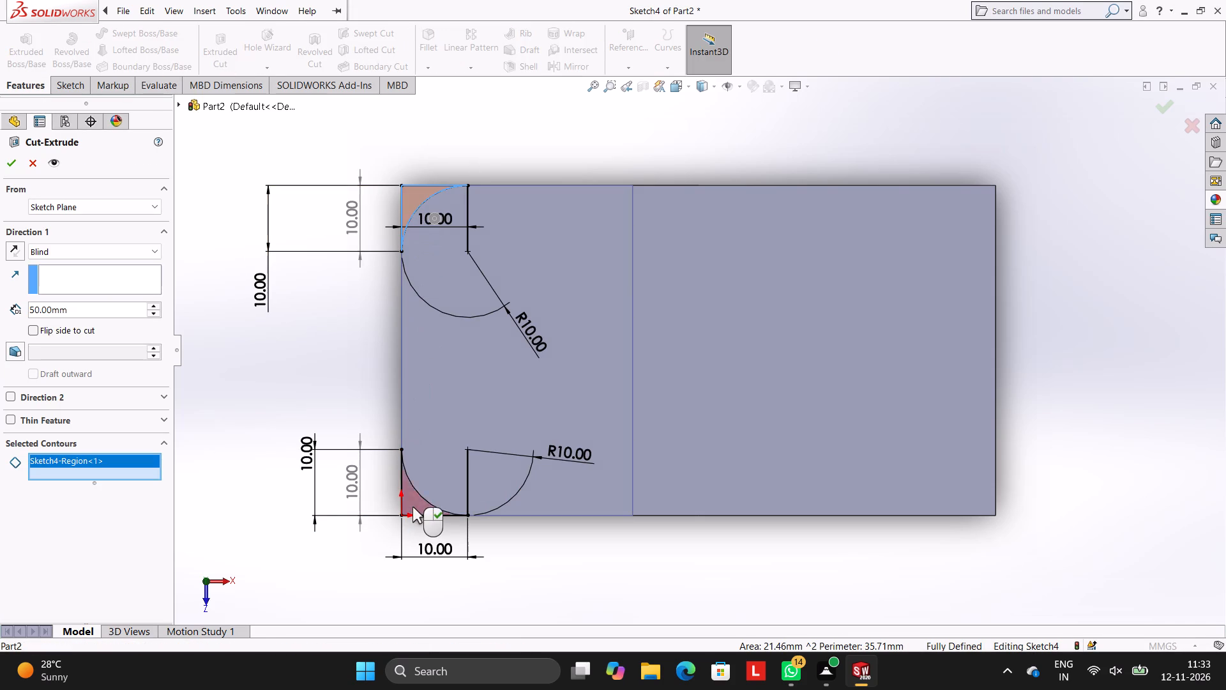
middle_click_drag(270, 339, 305, 345)
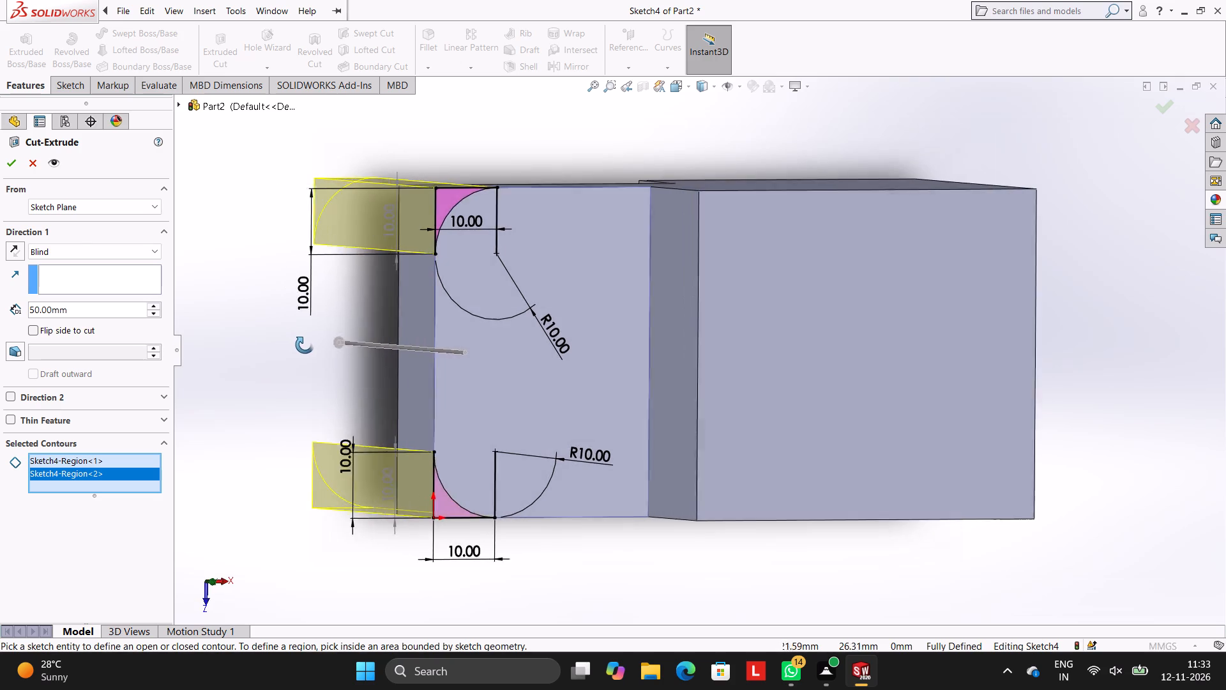
middle_click_drag(305, 345, 310, 346)
left_click(9, 157)
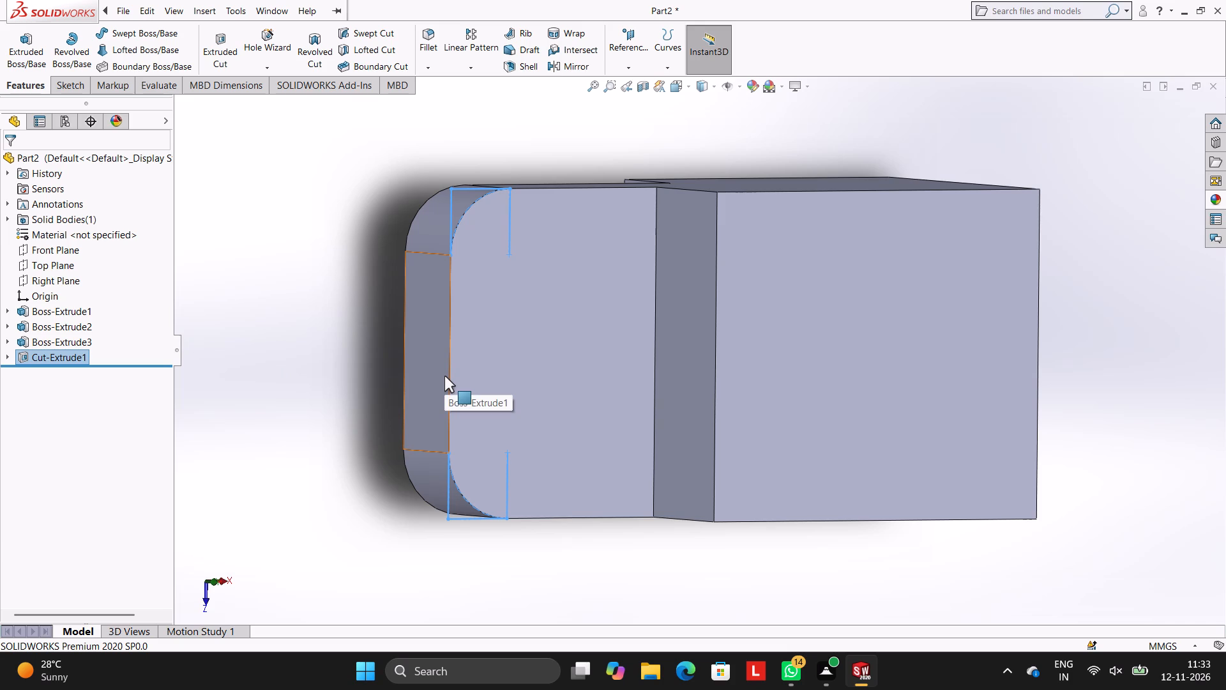
Examine the part from all sides, checking the rounded ledge corners and the stepped upper and lower blocks.
scroll(694, 388, "up", 2)
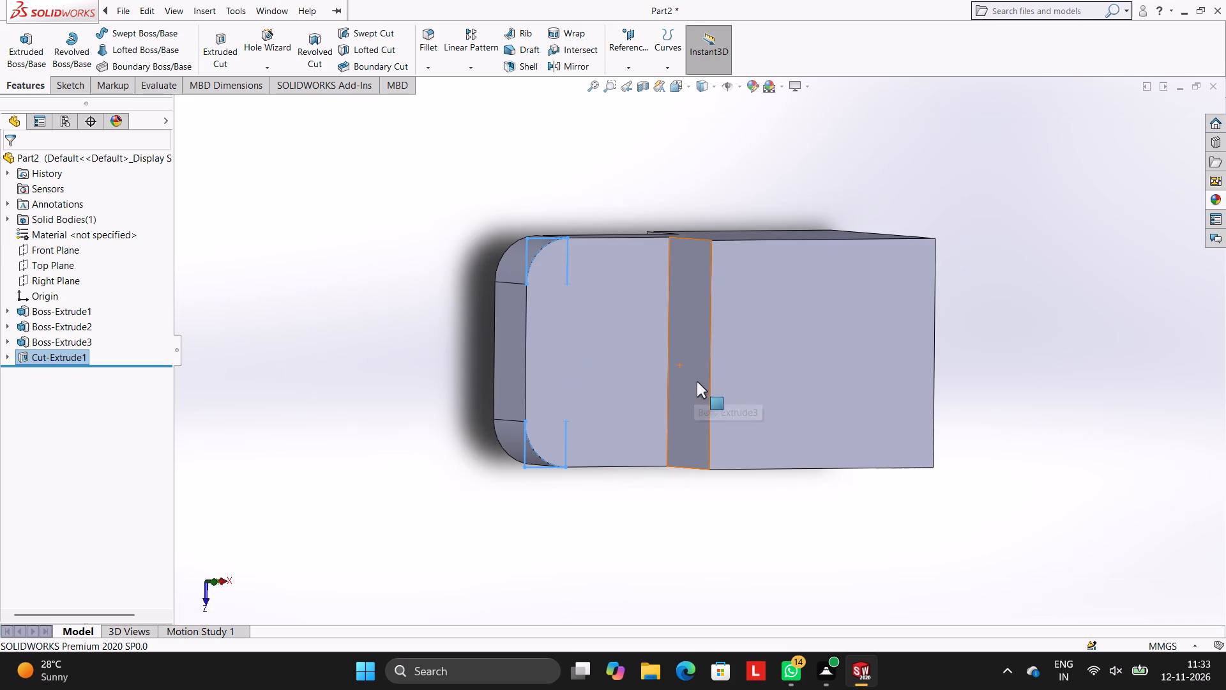
left_click(471, 208)
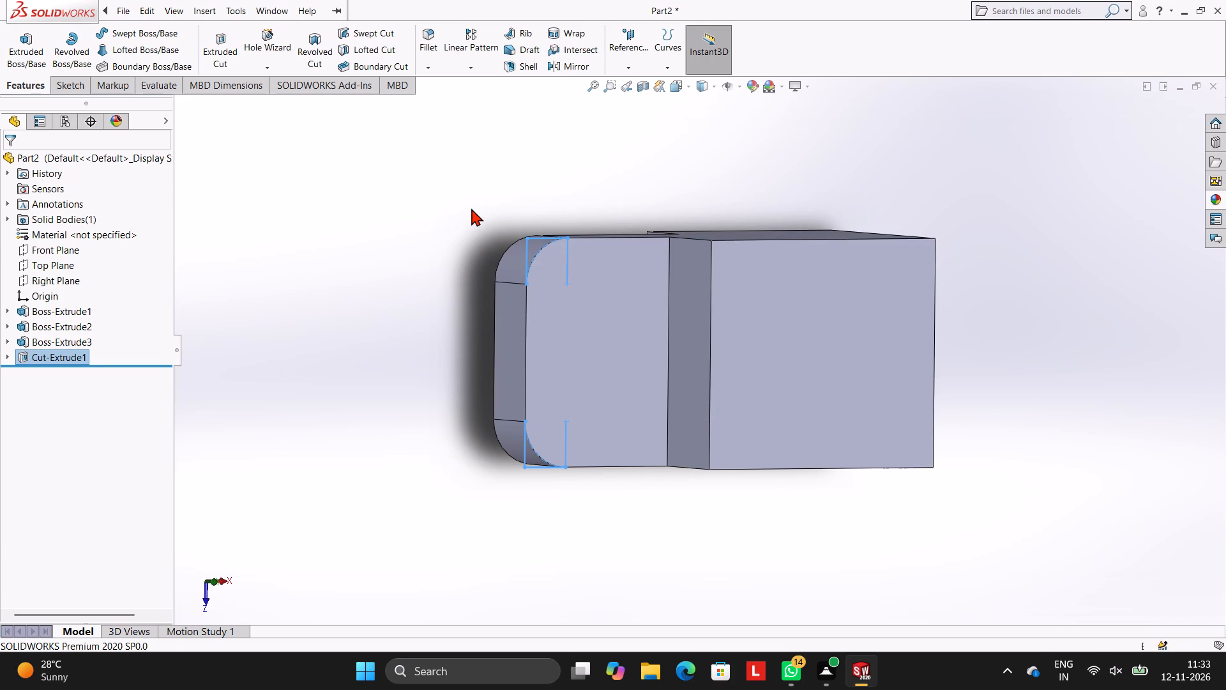
middle_click_drag(842, 333, 810, 264)
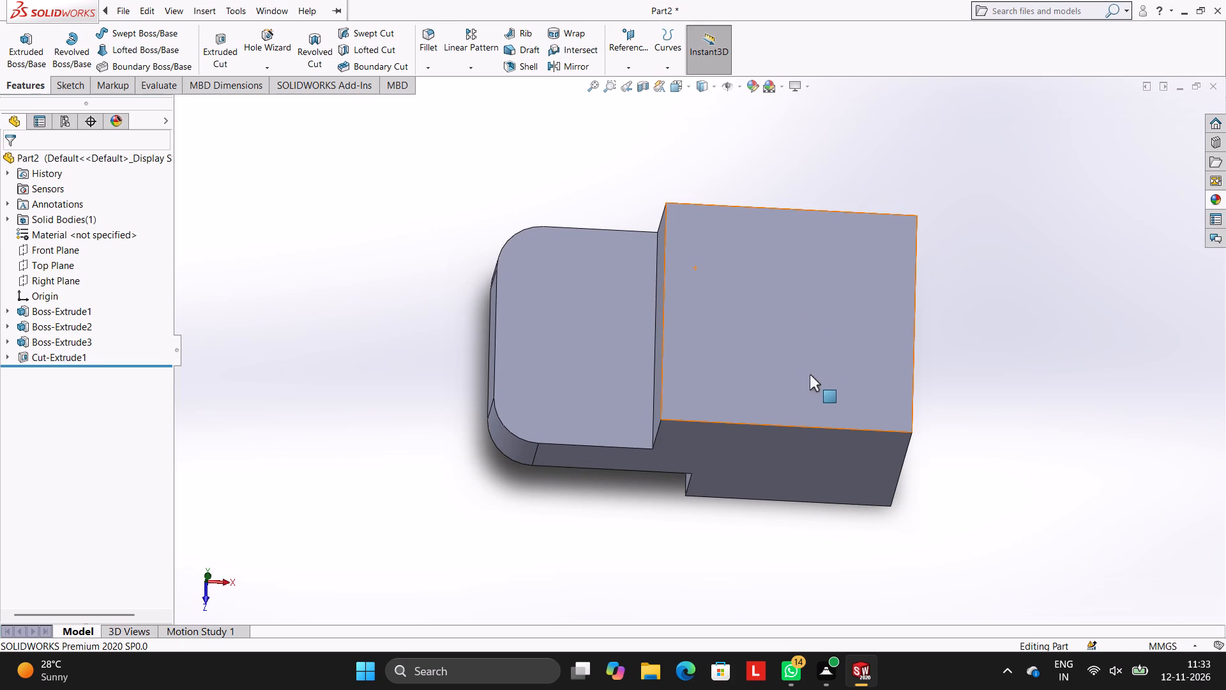
middle_click_drag(870, 391, 831, 188)
middle_click_drag(739, 377, 787, 378)
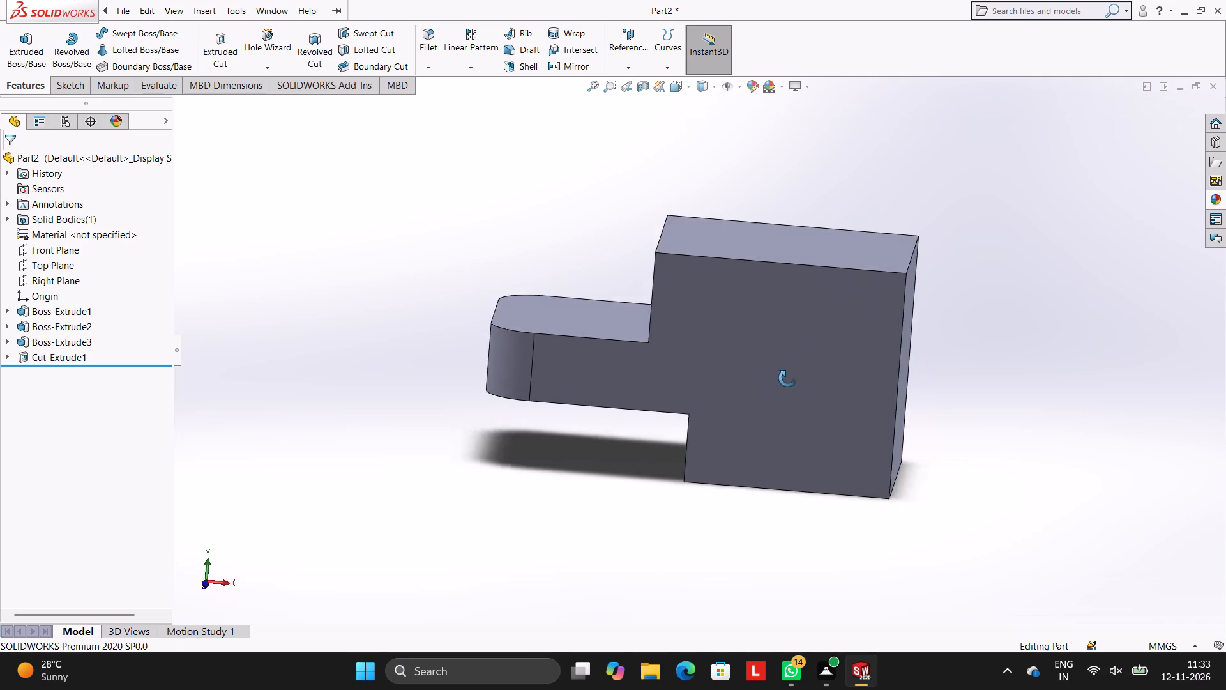
middle_click_drag(787, 378, 798, 411)
middle_click_drag(936, 306, 942, 333)
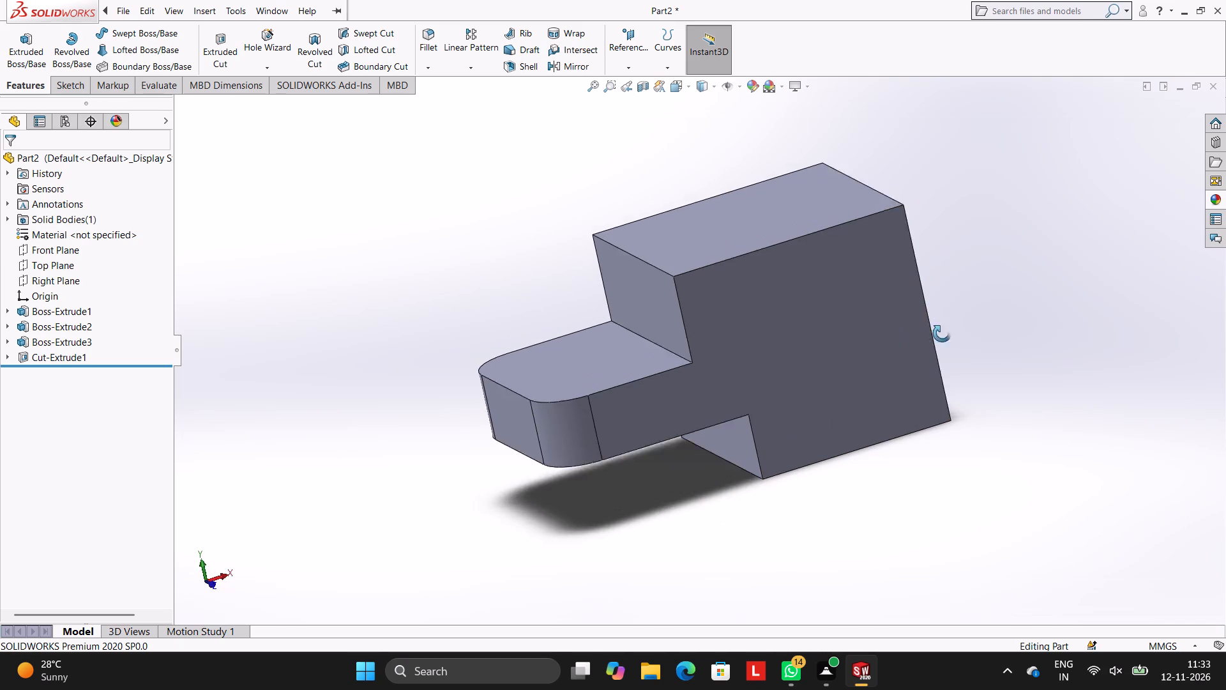
middle_click_drag(942, 333, 930, 347)
middle_click_drag(523, 411, 469, 275)
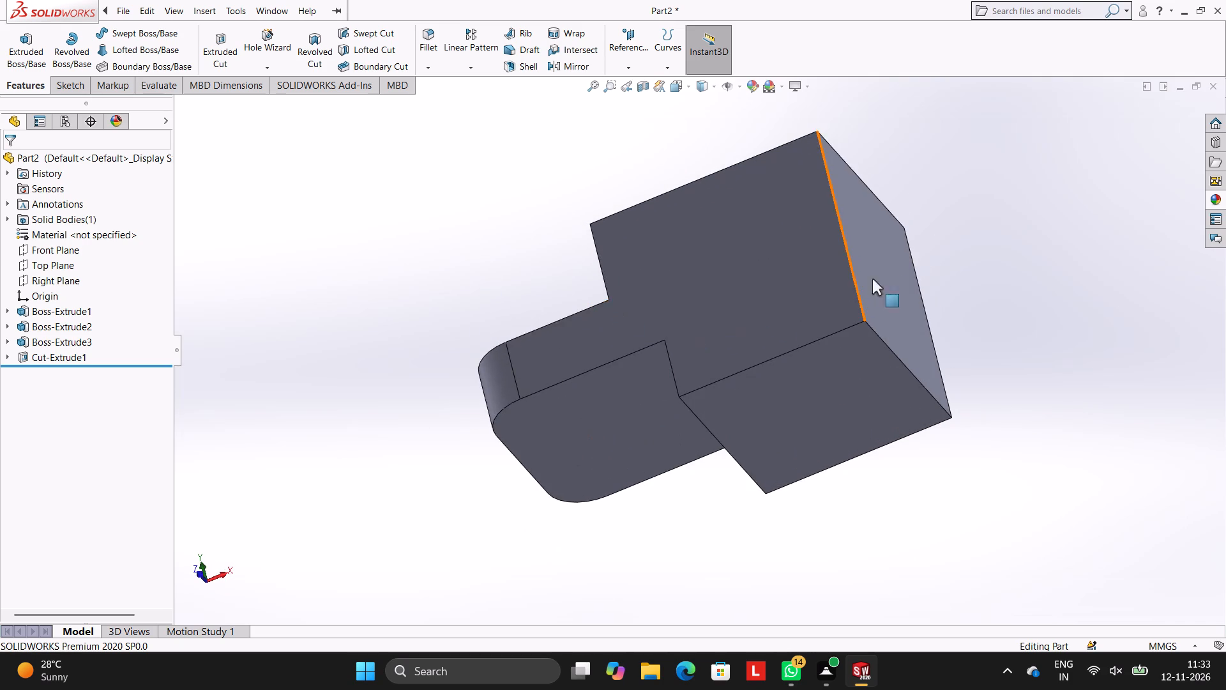
middle_click_drag(898, 274, 1027, 329)
middle_click_drag(971, 409, 916, 560)
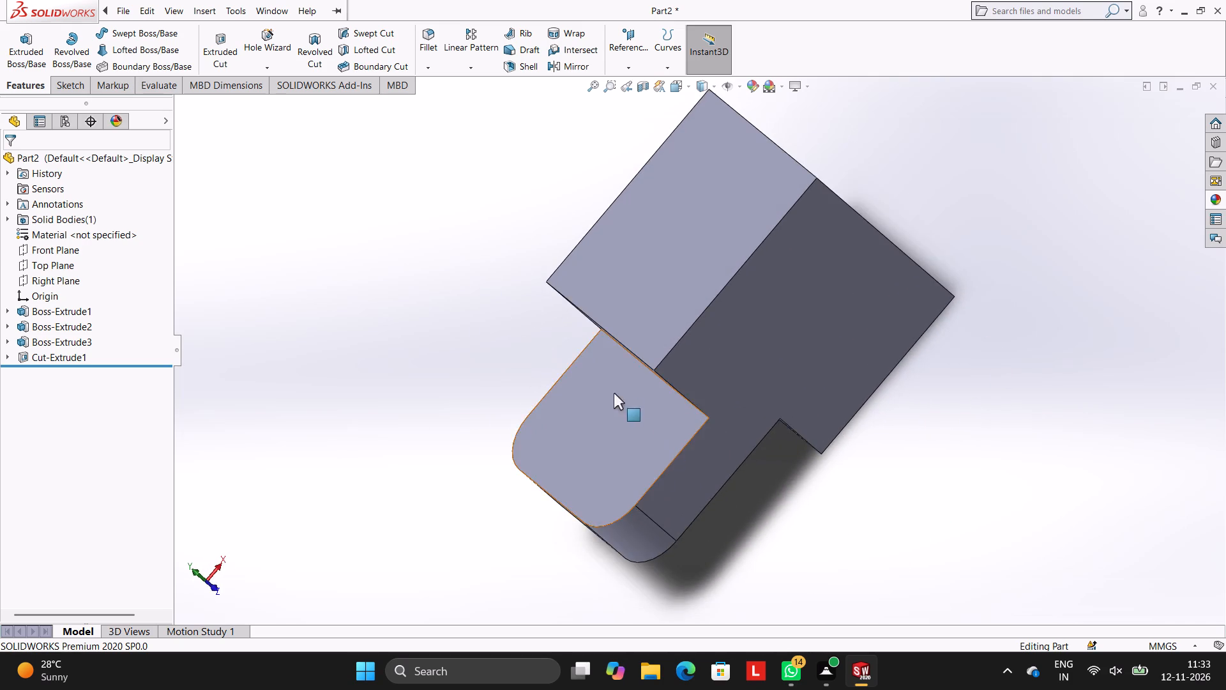
middle_click_drag(620, 365, 663, 181)
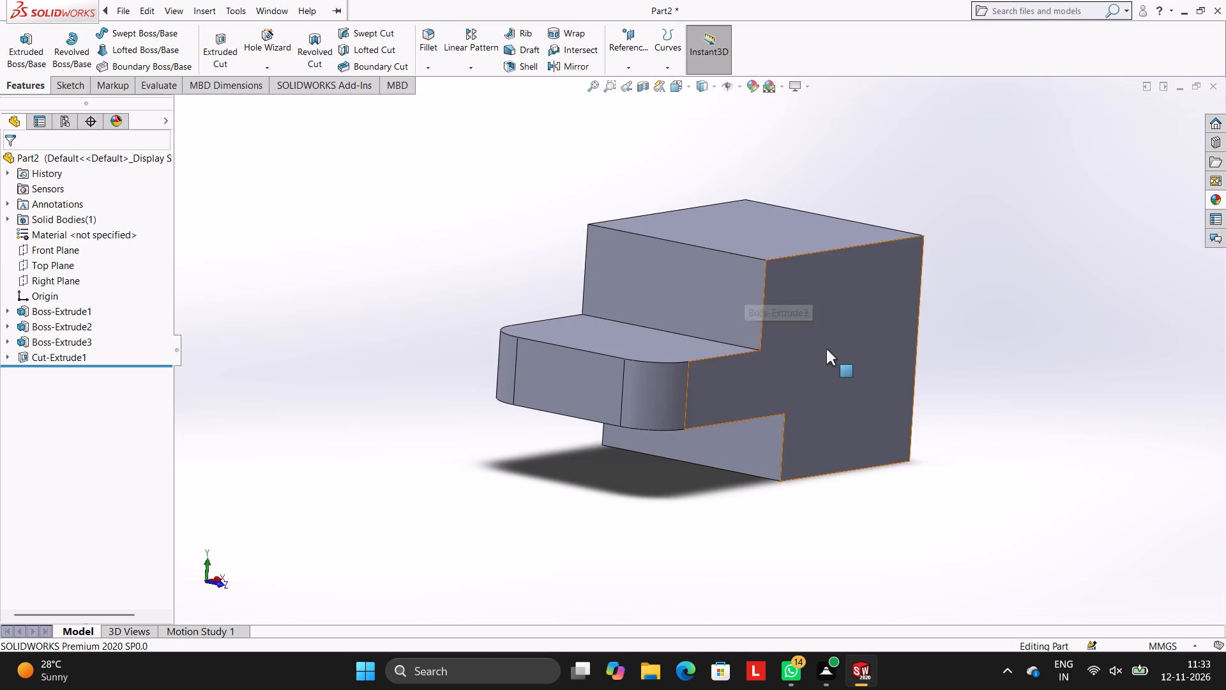
middle_click_drag(828, 369, 764, 374)
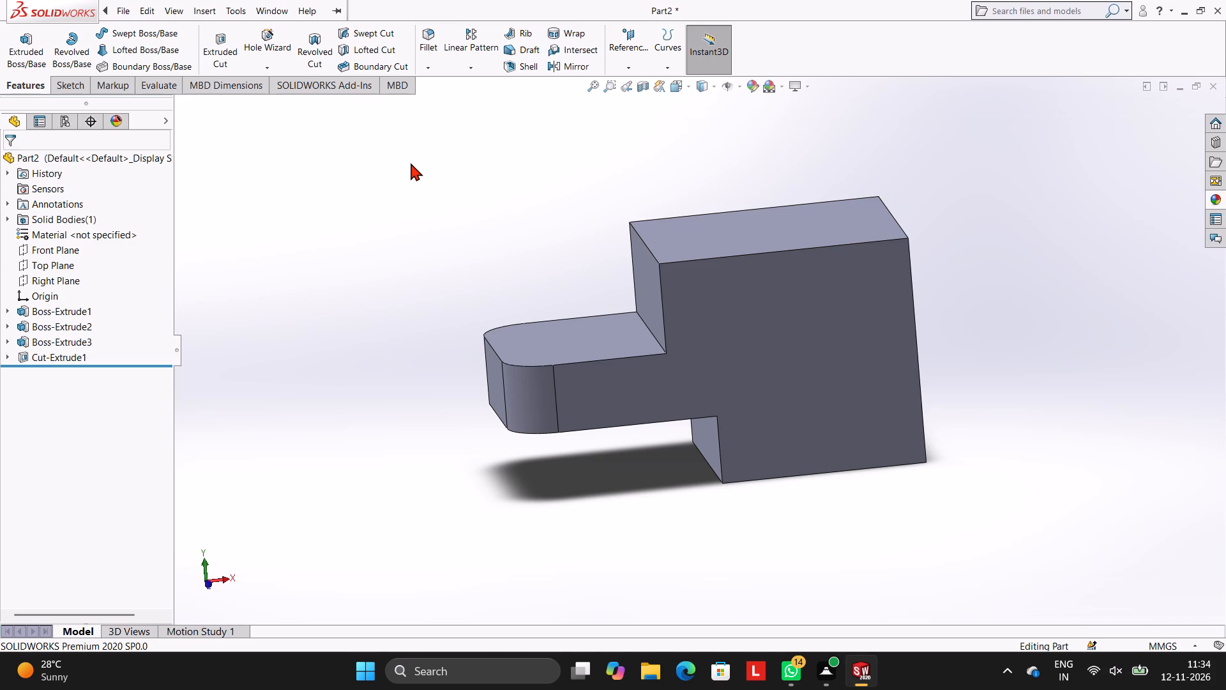
On the front face, sketch a 20 mm radius three-point arc from the ledge's rounded-corner edge to the upper block's top left corner.
left_click(692, 329)
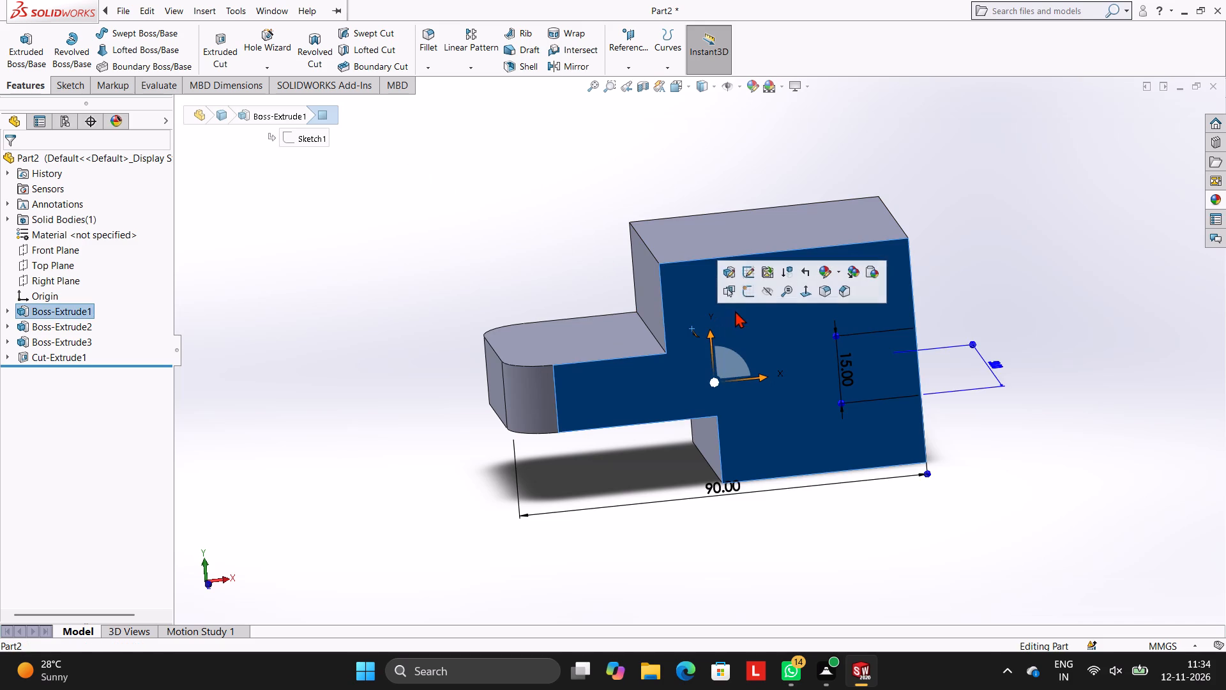
left_click(746, 293)
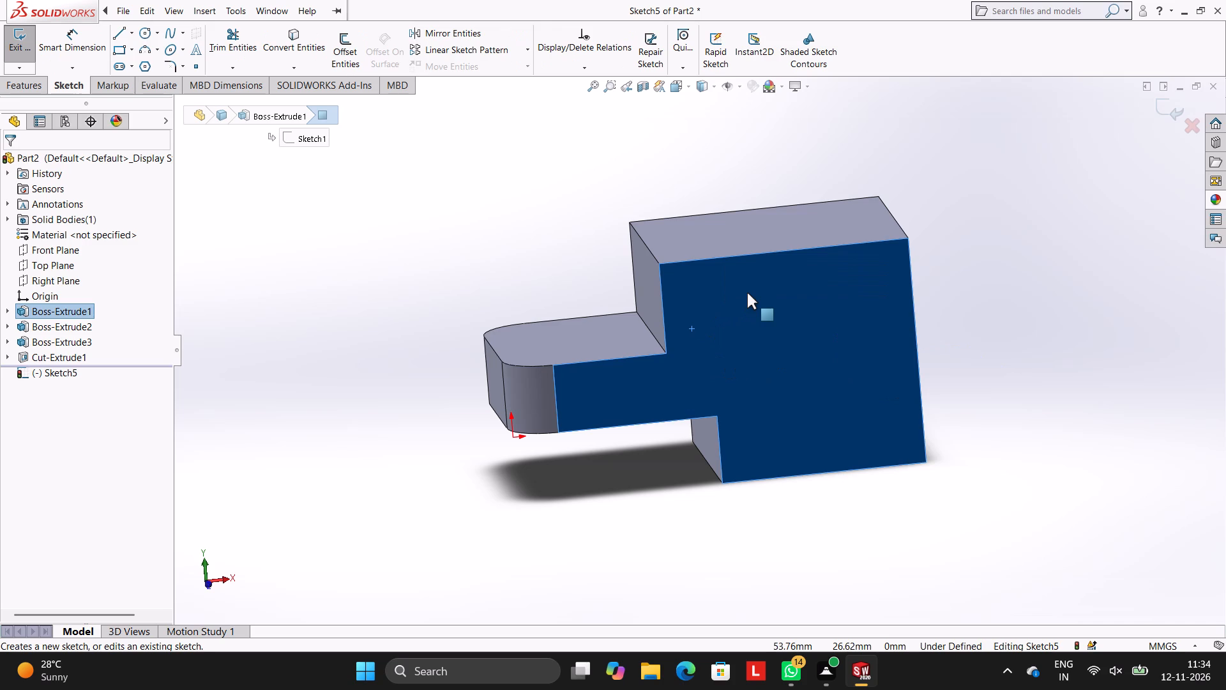
key("ctrl+8")
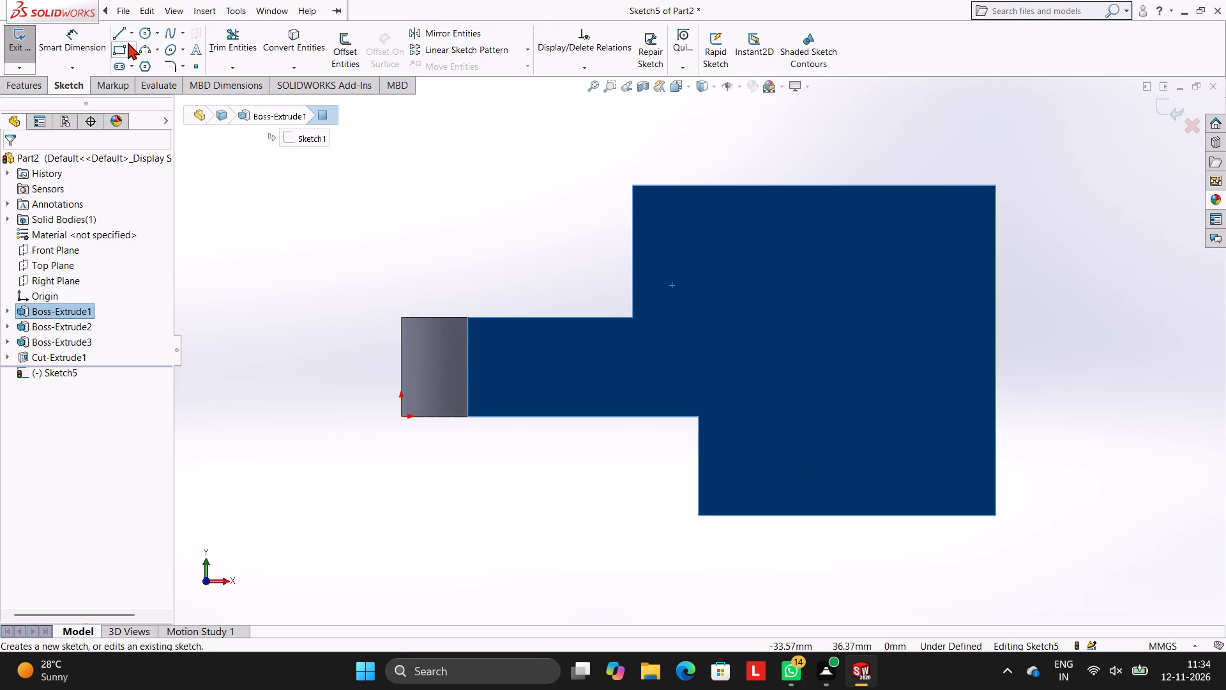
left_click(123, 36)
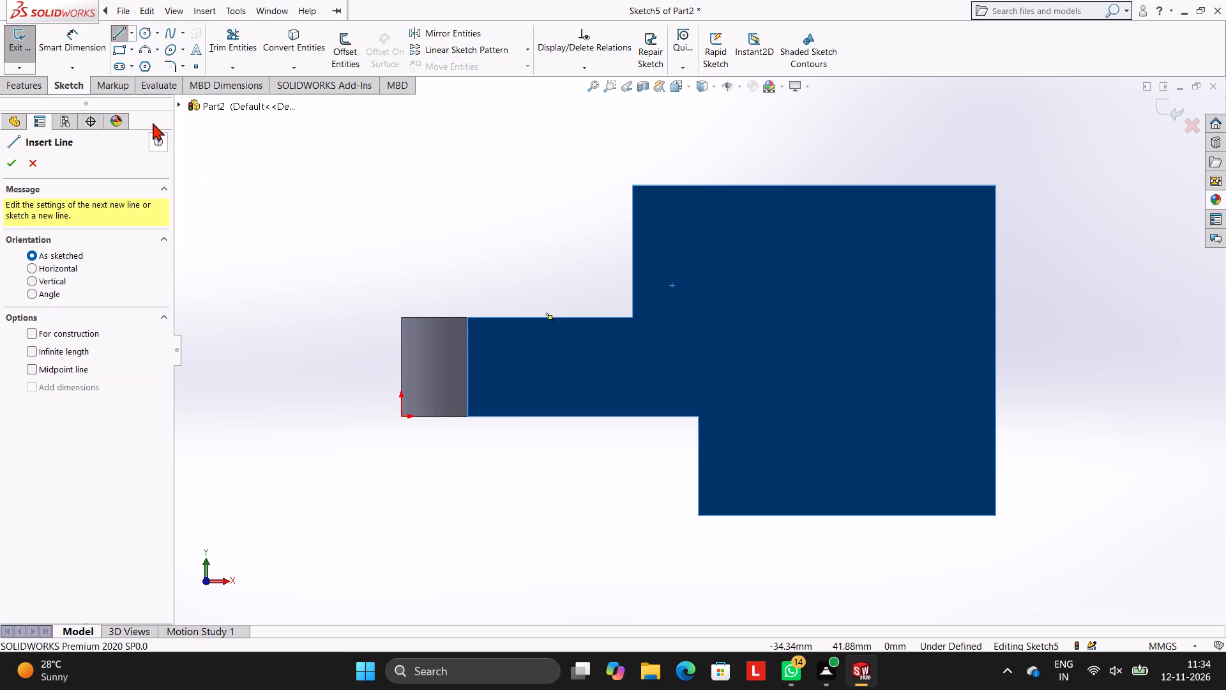
left_click(142, 50)
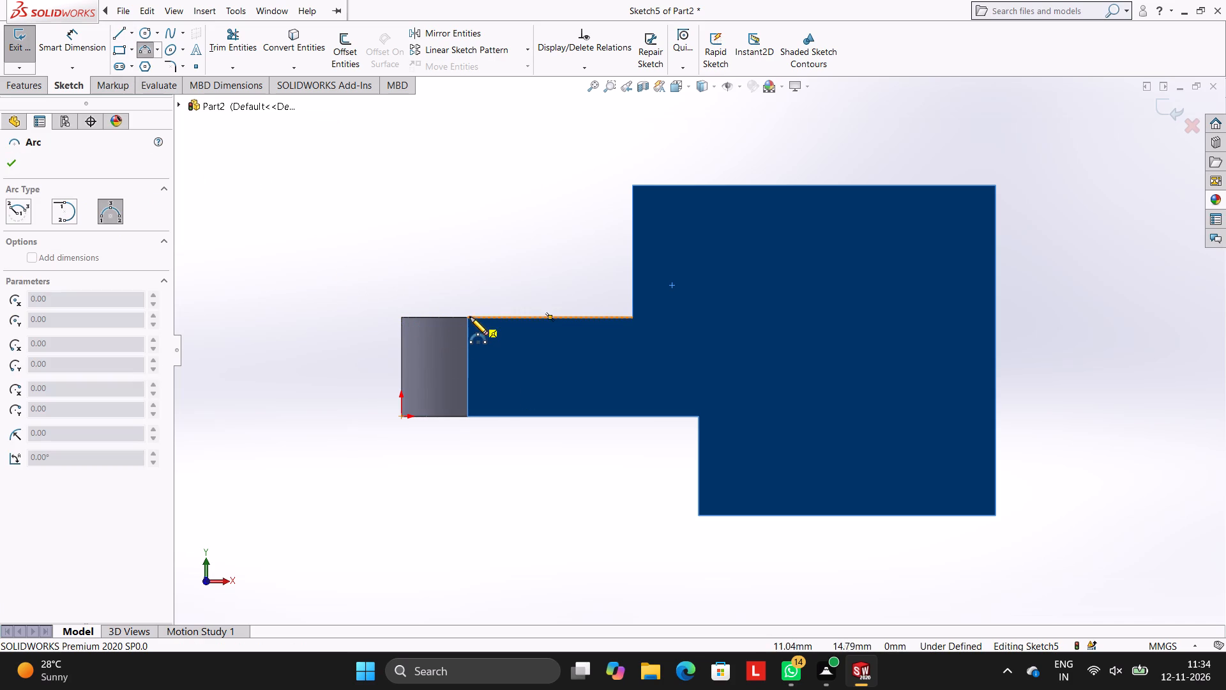
left_click(467, 316)
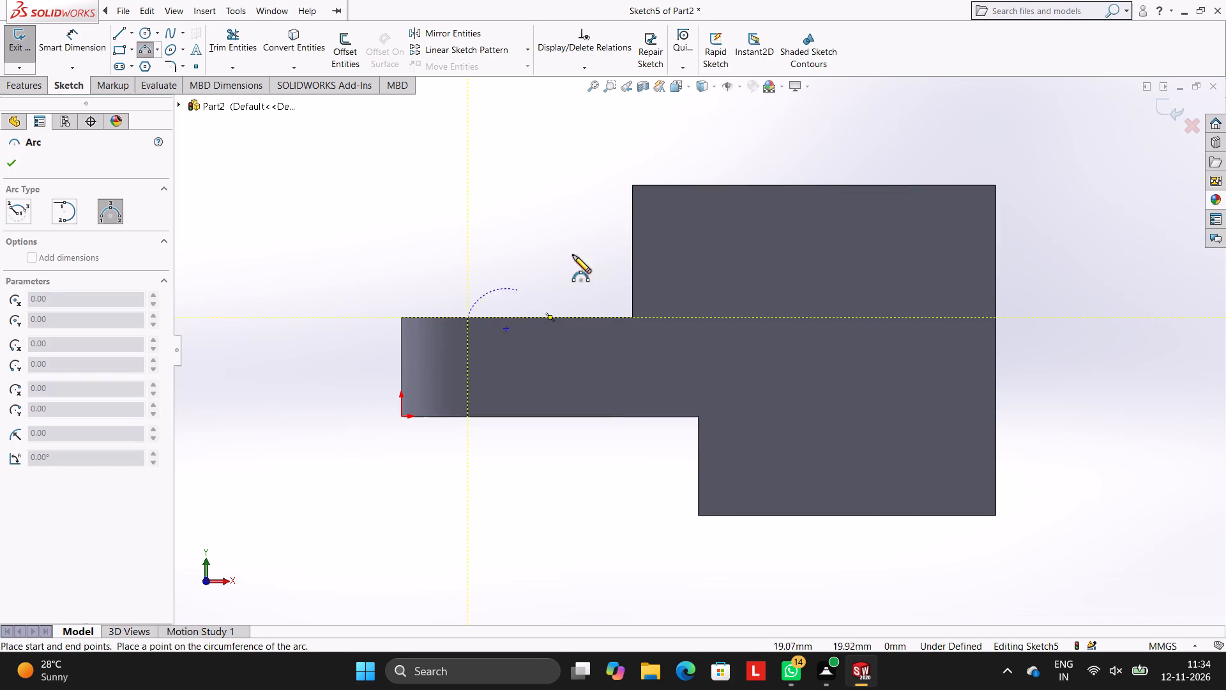
left_click(633, 185)
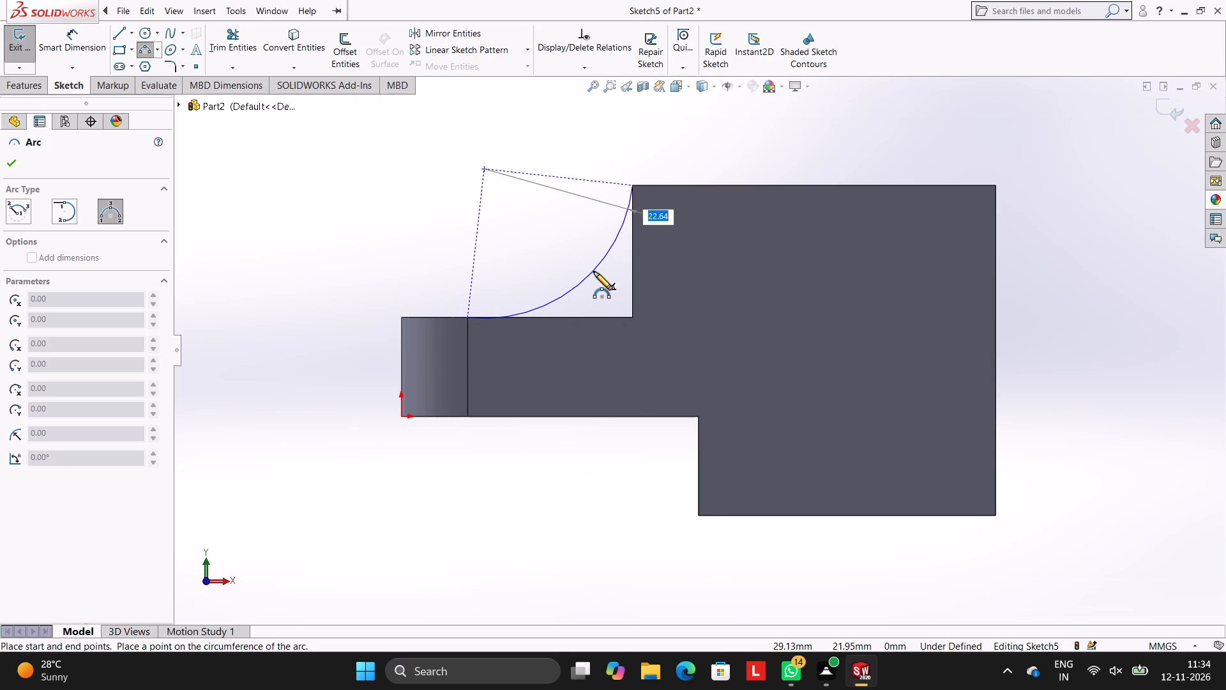
type("20")
key("Return")
key("Escape")
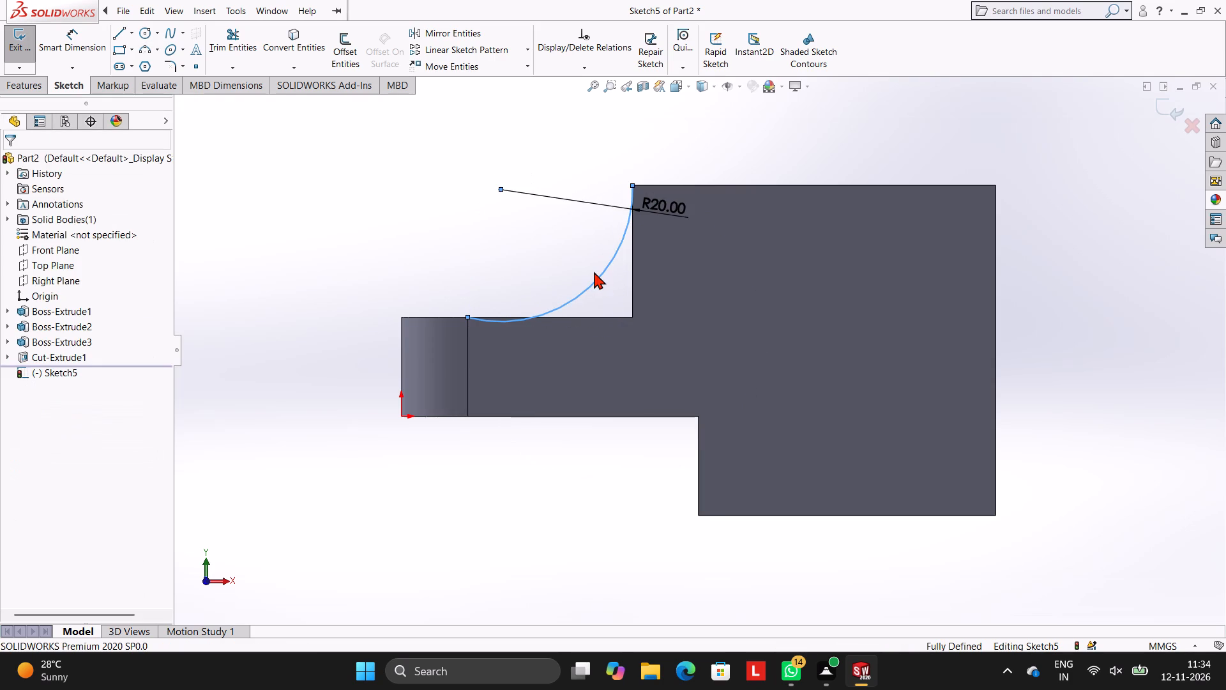
key("Escape")
key("Escape")
key("Escape")
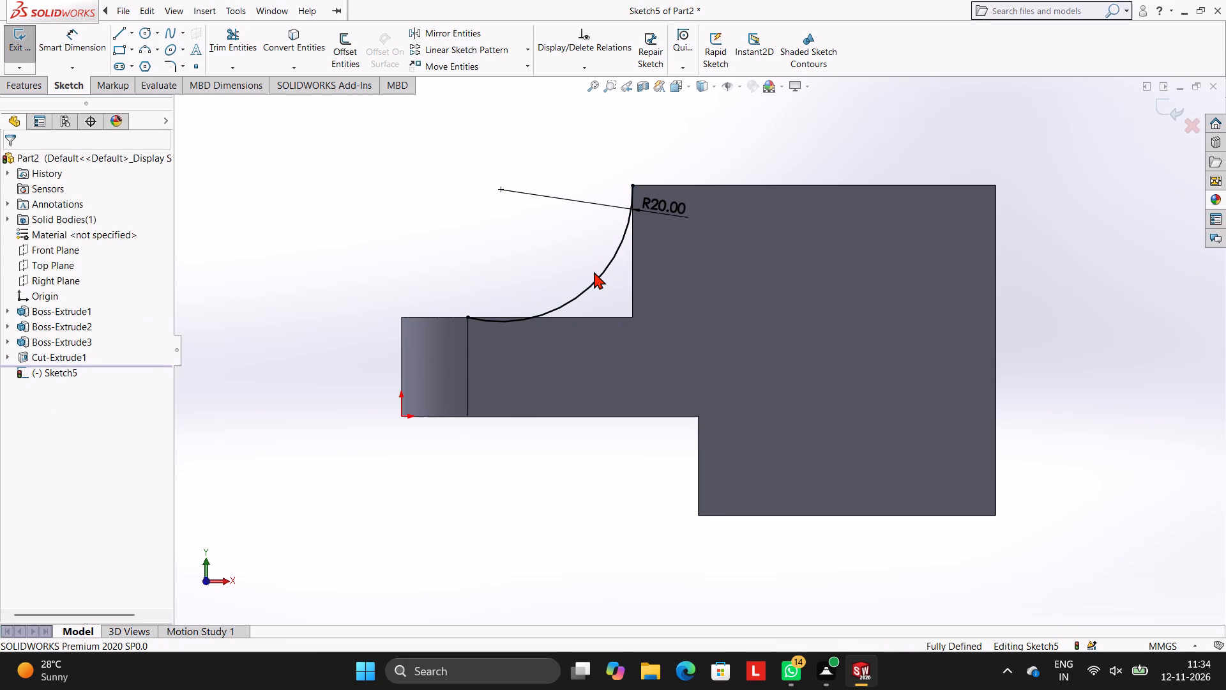
Try to make the 20 mm radius arc tangent to the top edge of the ledge's rounded end.
left_click(488, 319, "ctrl")
left_click(443, 316, "ctrl")
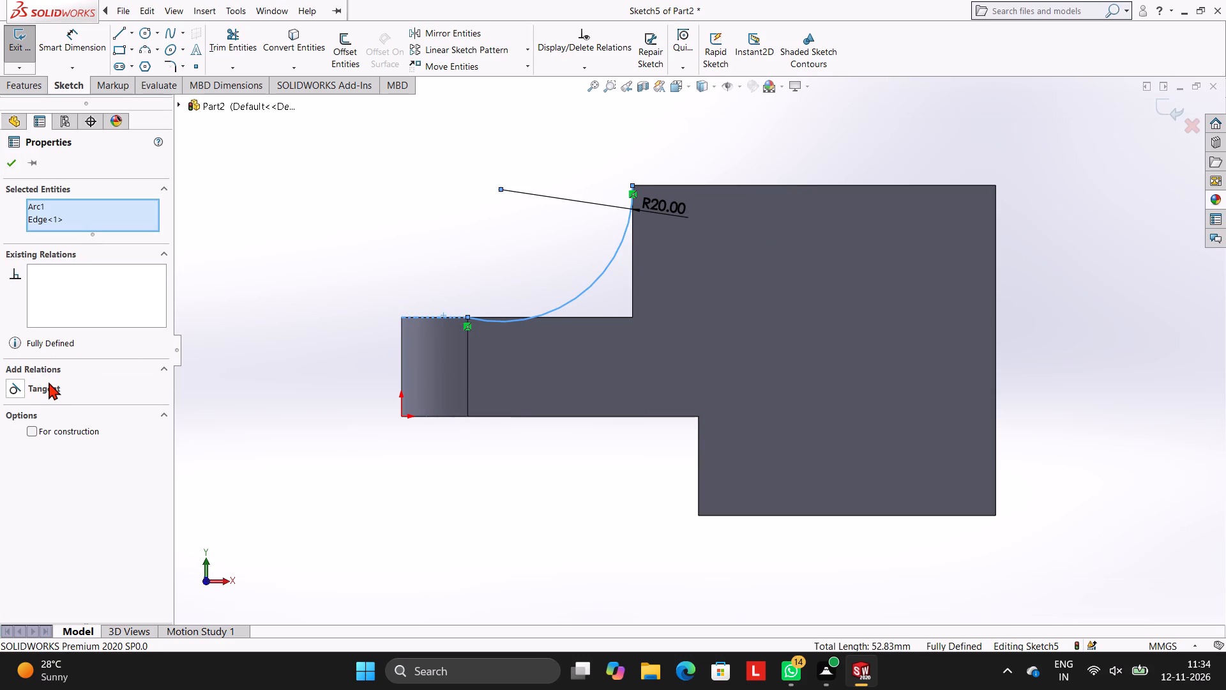
left_click(50, 388, "ctrl")
key("Escape")
key("Escape")
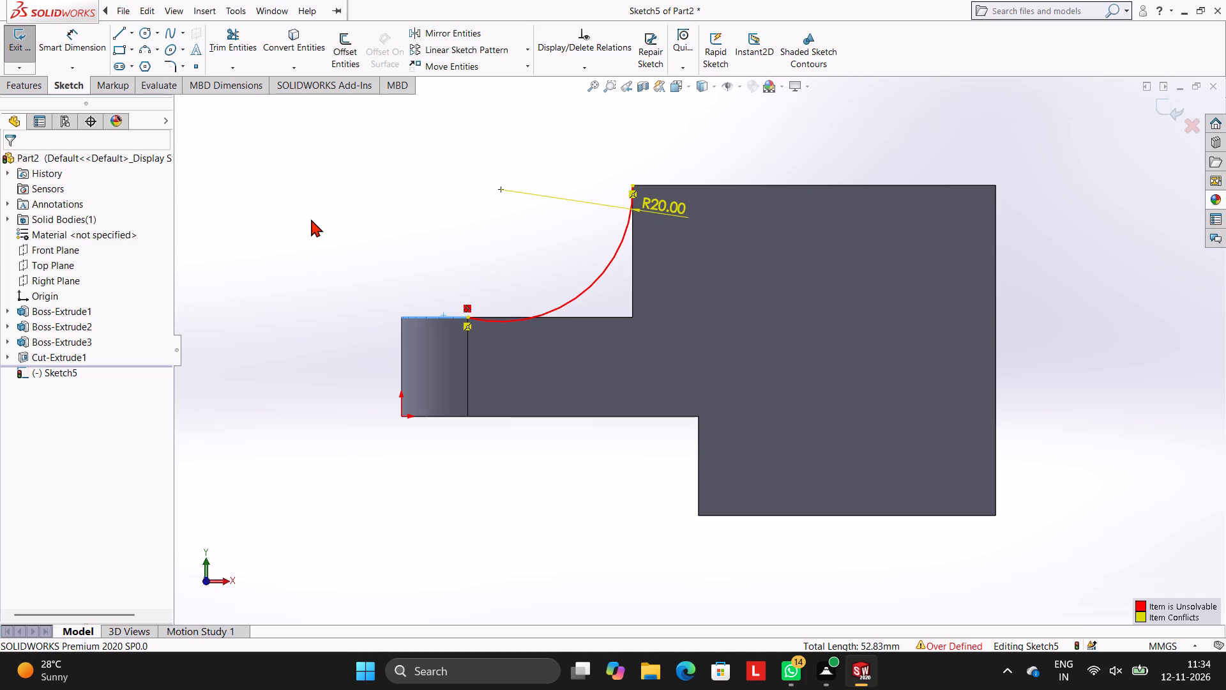
key("Escape")
Undo the tangent relation and the 20 mm radius arc in the front-face sketch.
key("ctrl+z")
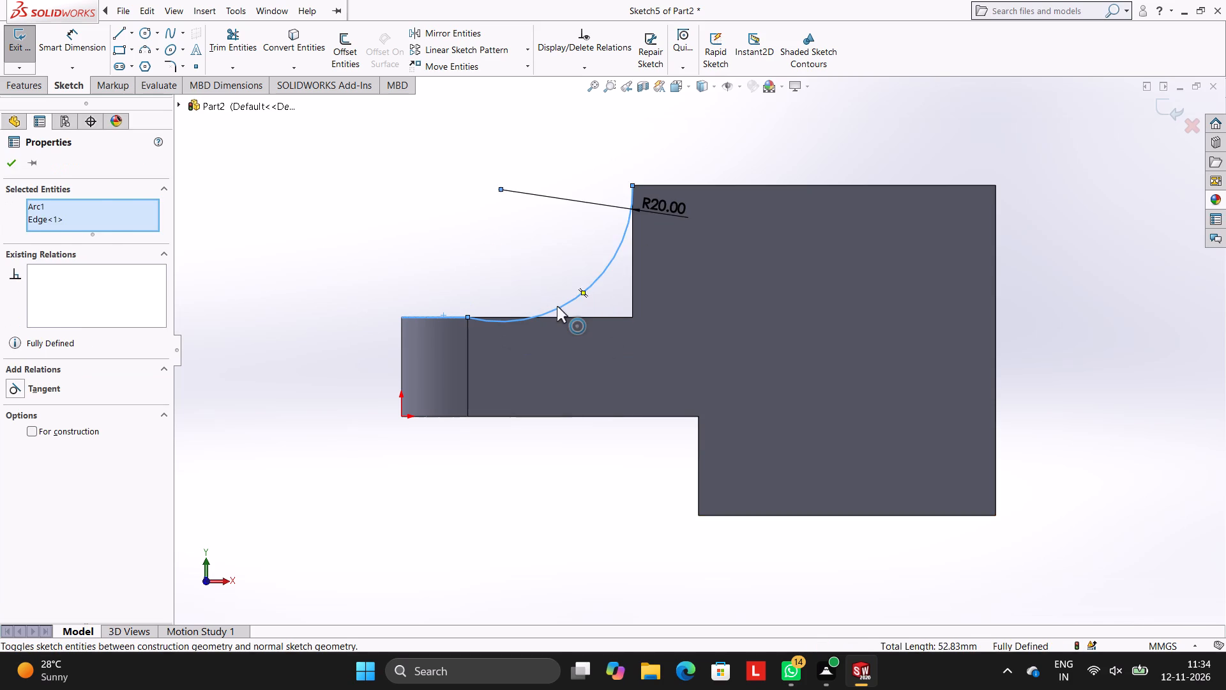
key("ctrl+z")
key("Escape")
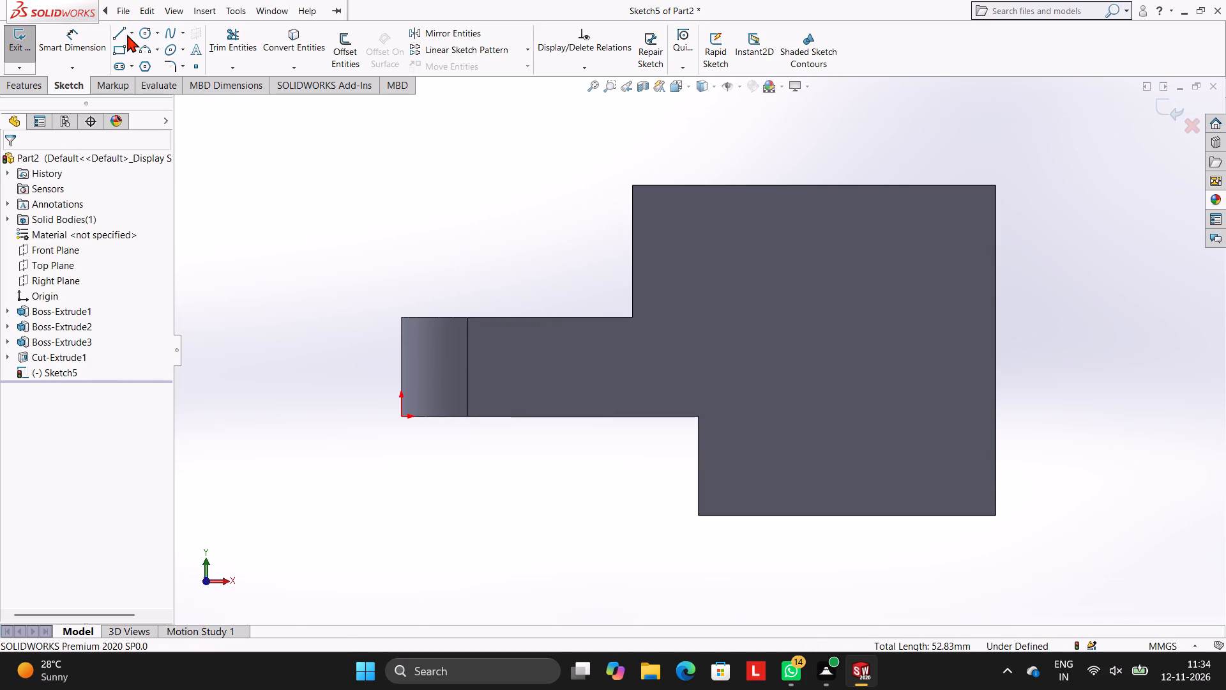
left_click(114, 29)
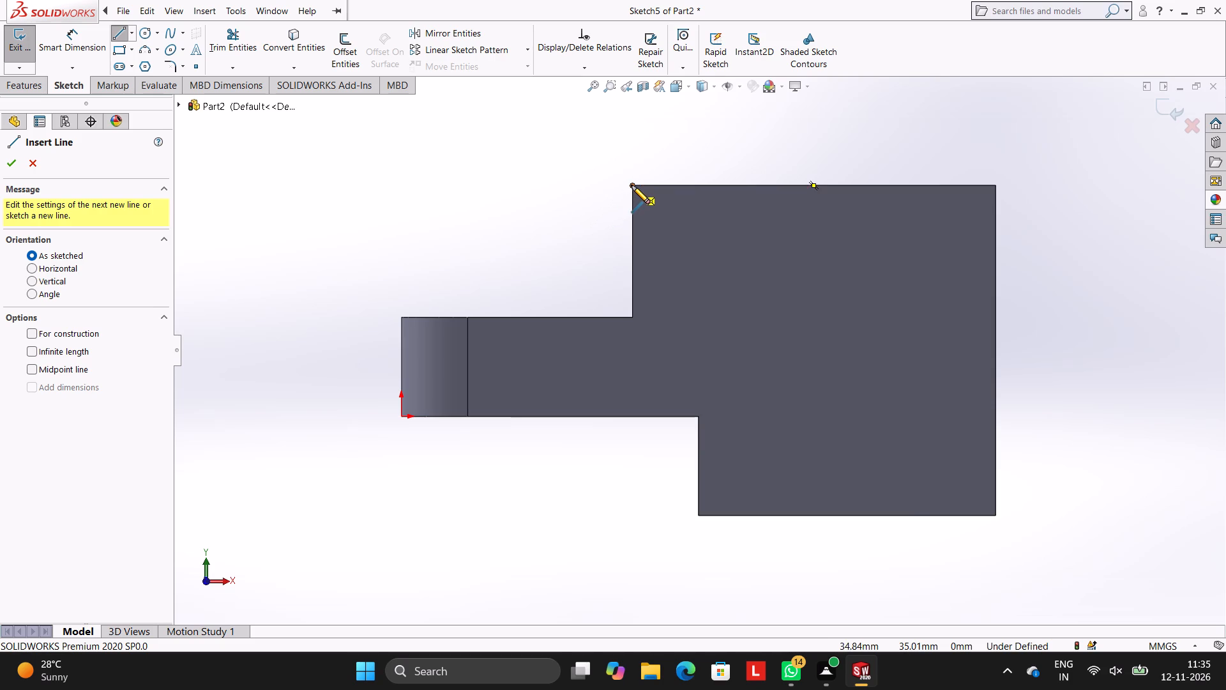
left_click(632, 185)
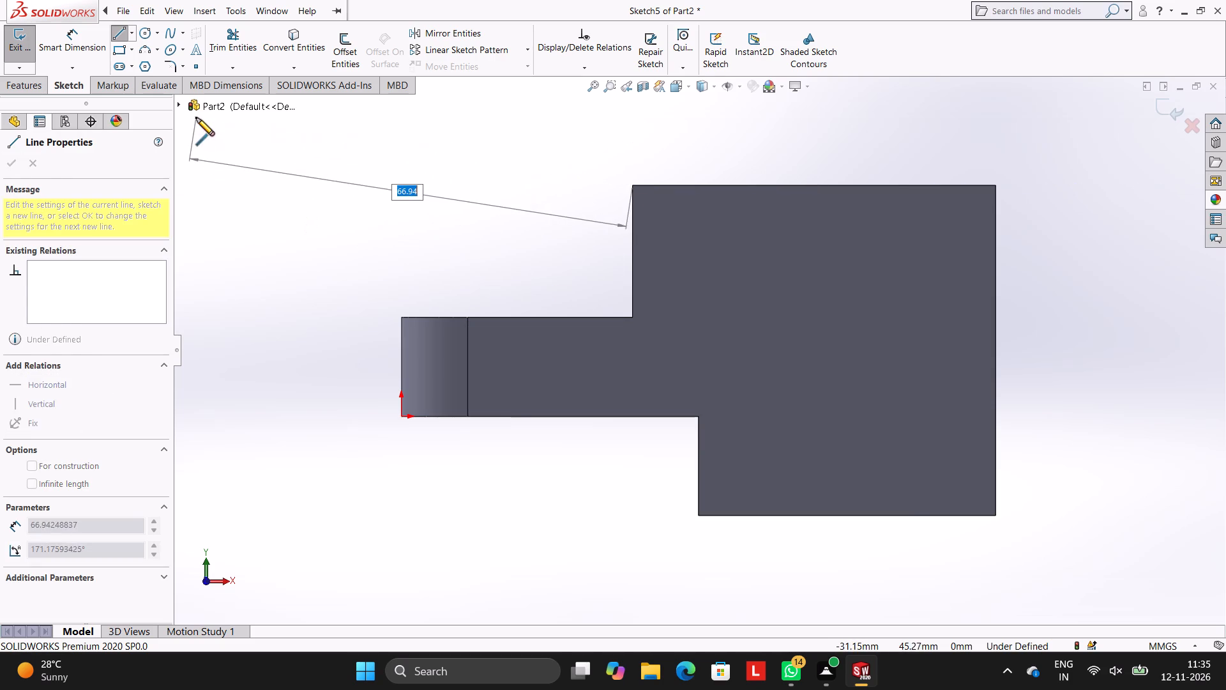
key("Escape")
Sketch a three-point arc of 20 mm radius from a point on the ledge's straight top edge to the upper block's near top corner.
left_click(146, 50)
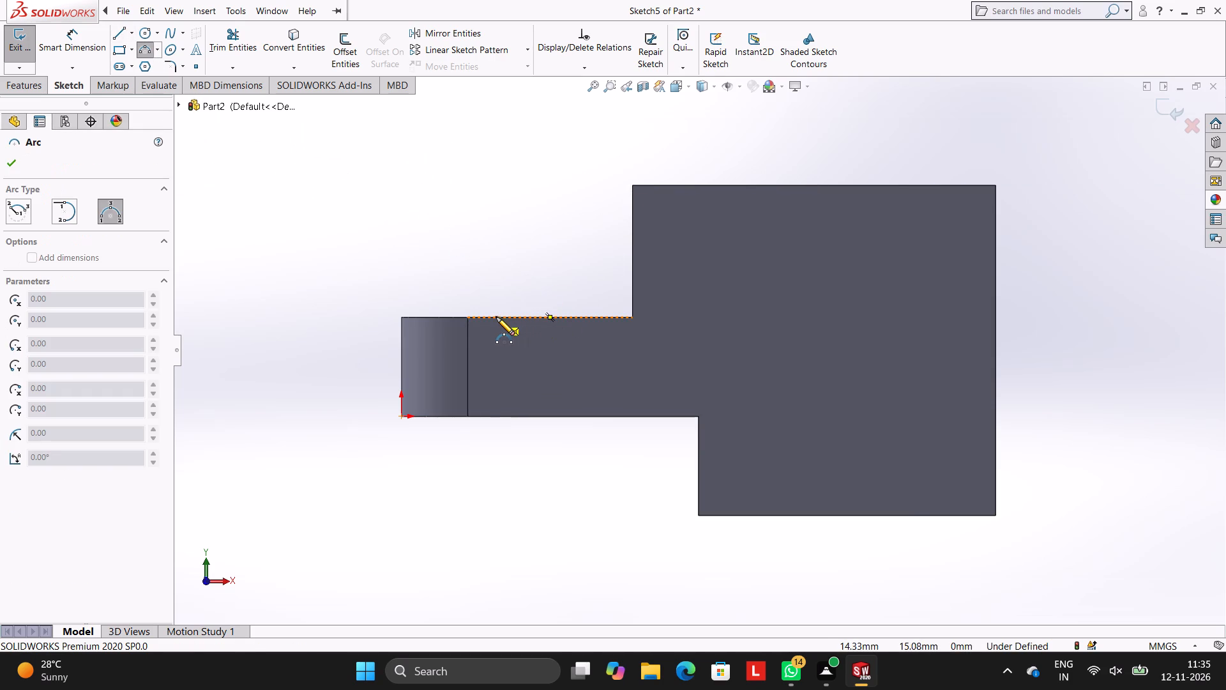
left_click(496, 317)
left_click(632, 184)
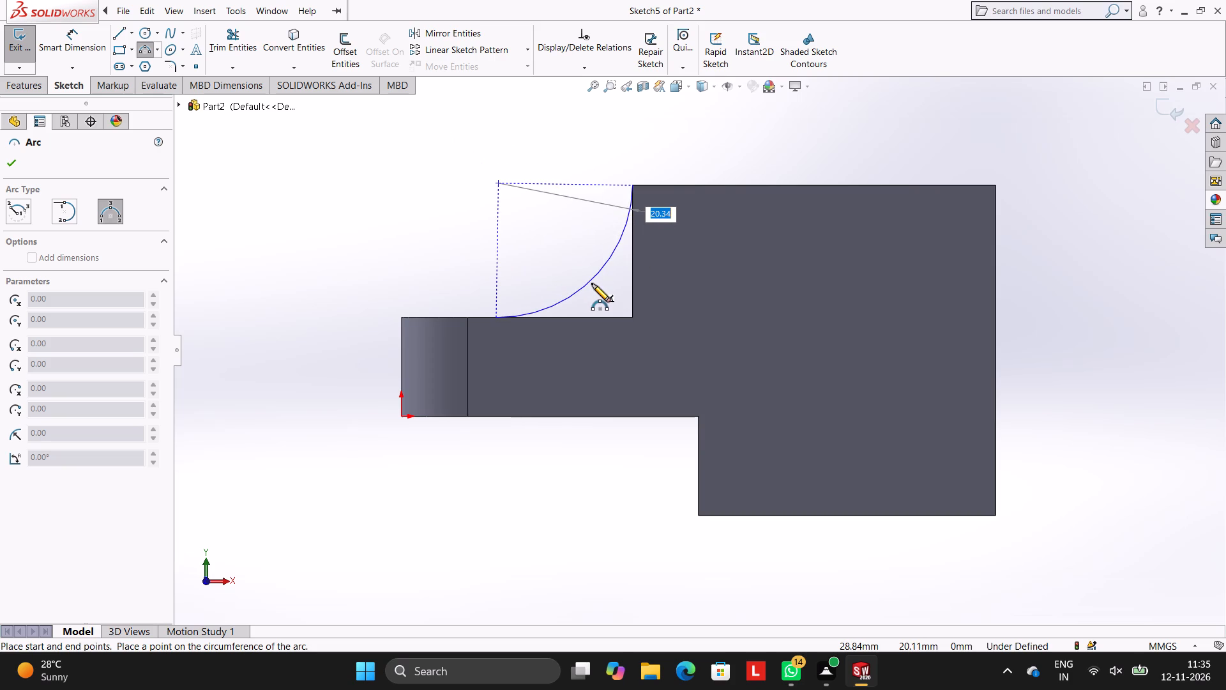
type("20")
key("Return")
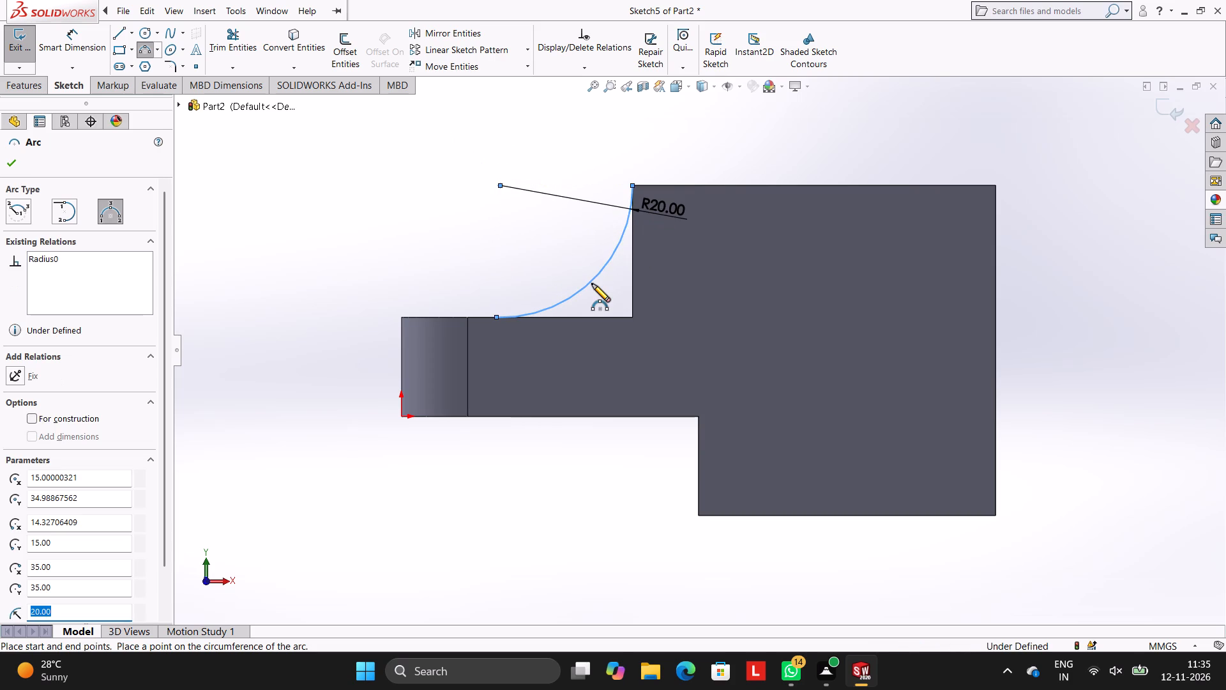
key("Escape")
key("Escape")
key("Escape")
key("Escape")
key("Escape")
key("Escape")
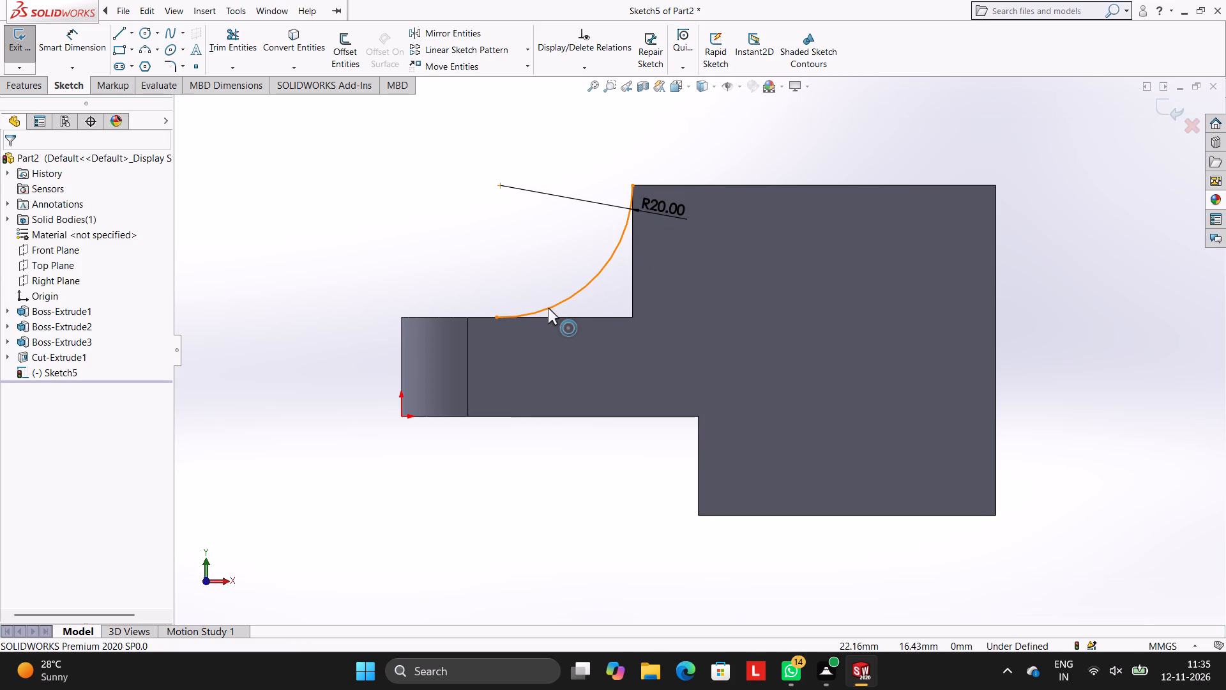
Make the 20 mm radius arc tangent to the ledge's straight top edge.
left_click(548, 308)
left_click(473, 319, "ctrl")
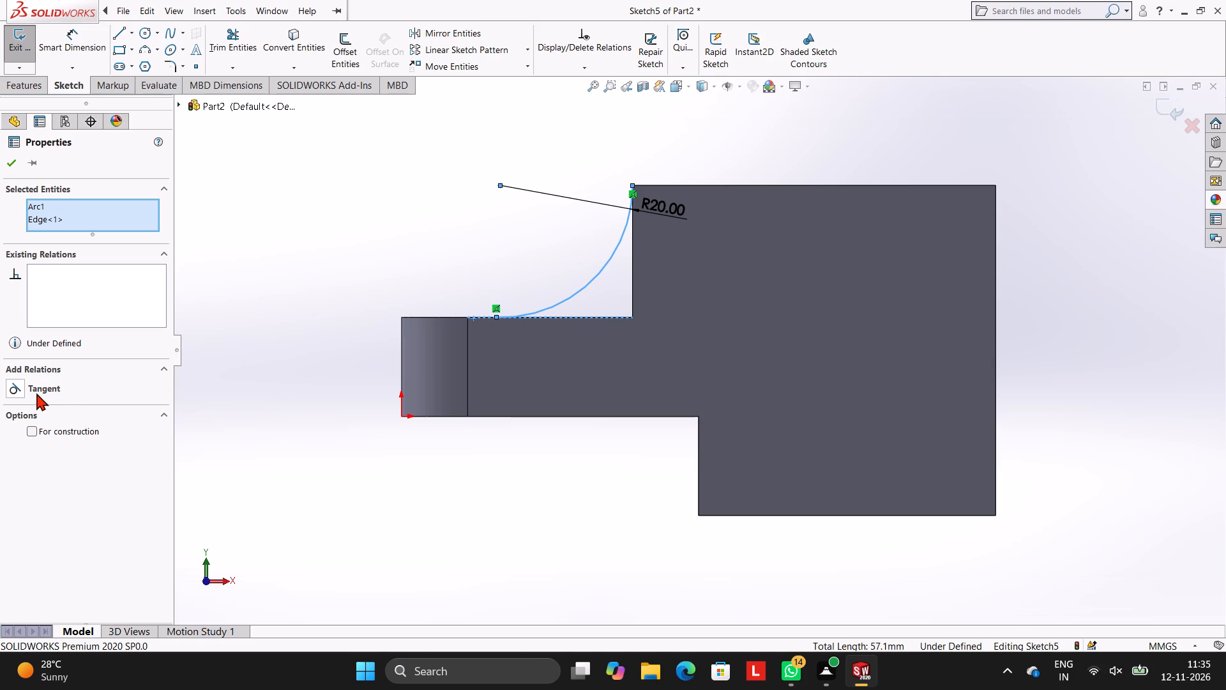
left_click(36, 393, "ctrl")
key("Escape")
key("Escape")
key("Escape")
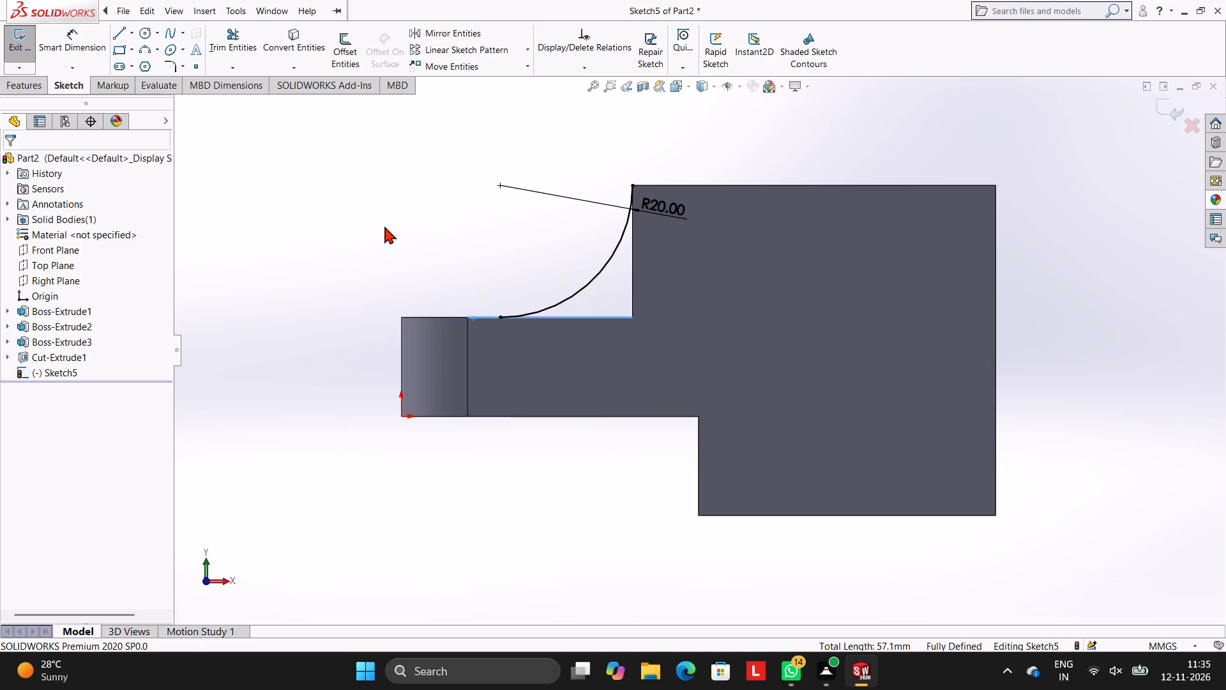
key("Escape")
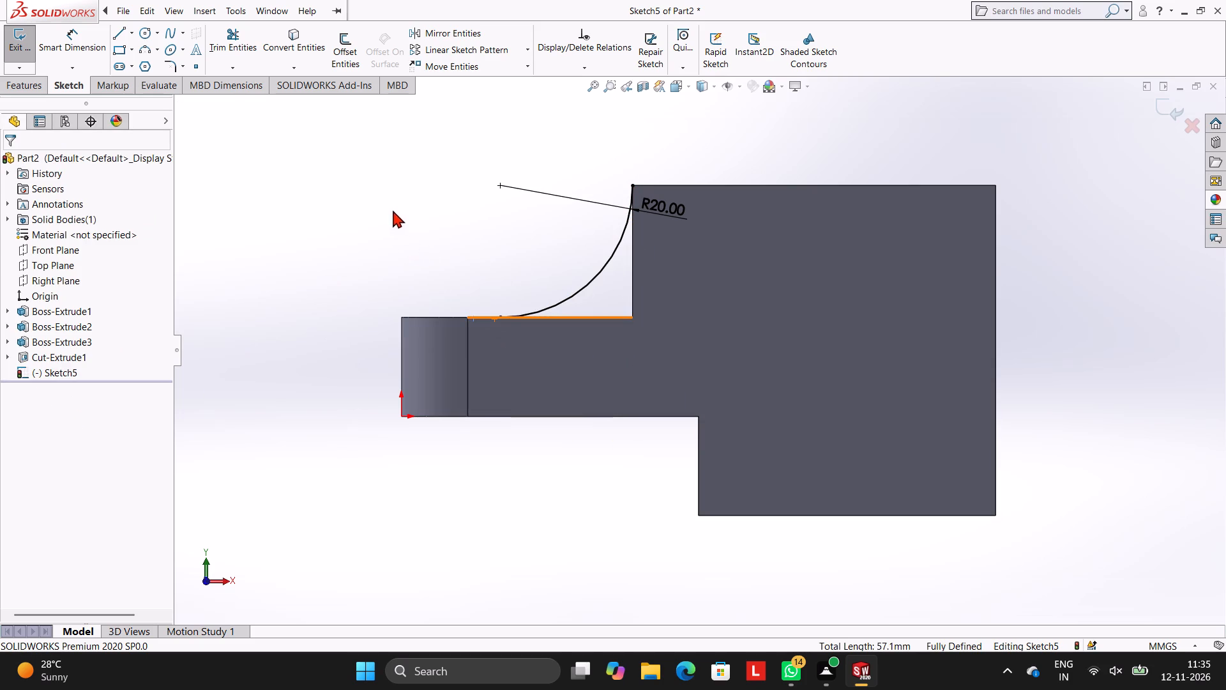
Close the arc profile with a vertical line down to the inner step corner and a horizontal line to the arc's lower end.
left_click(29, 88)
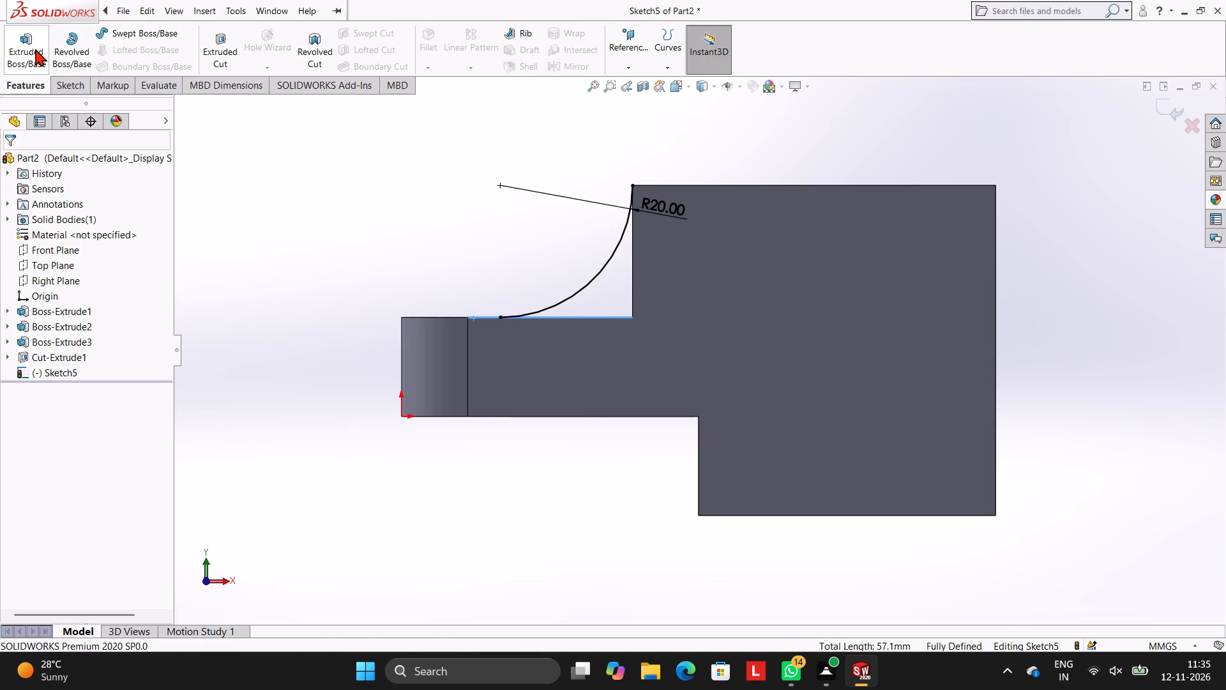
left_click(67, 80)
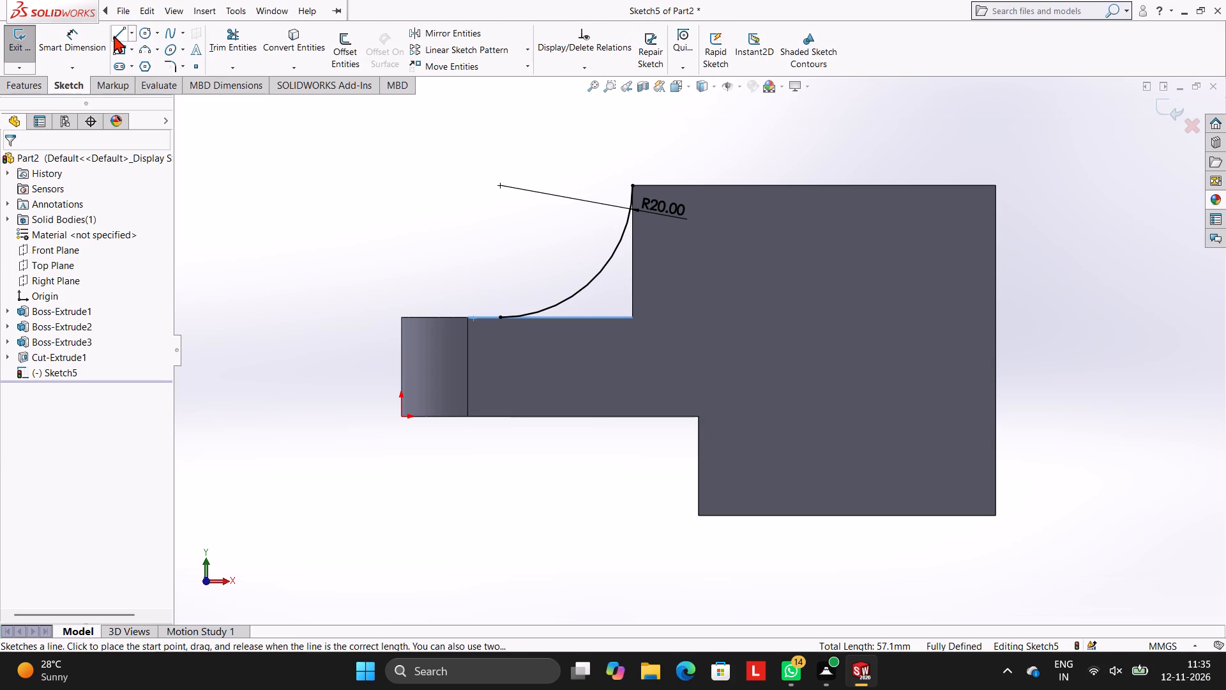
left_click(117, 35)
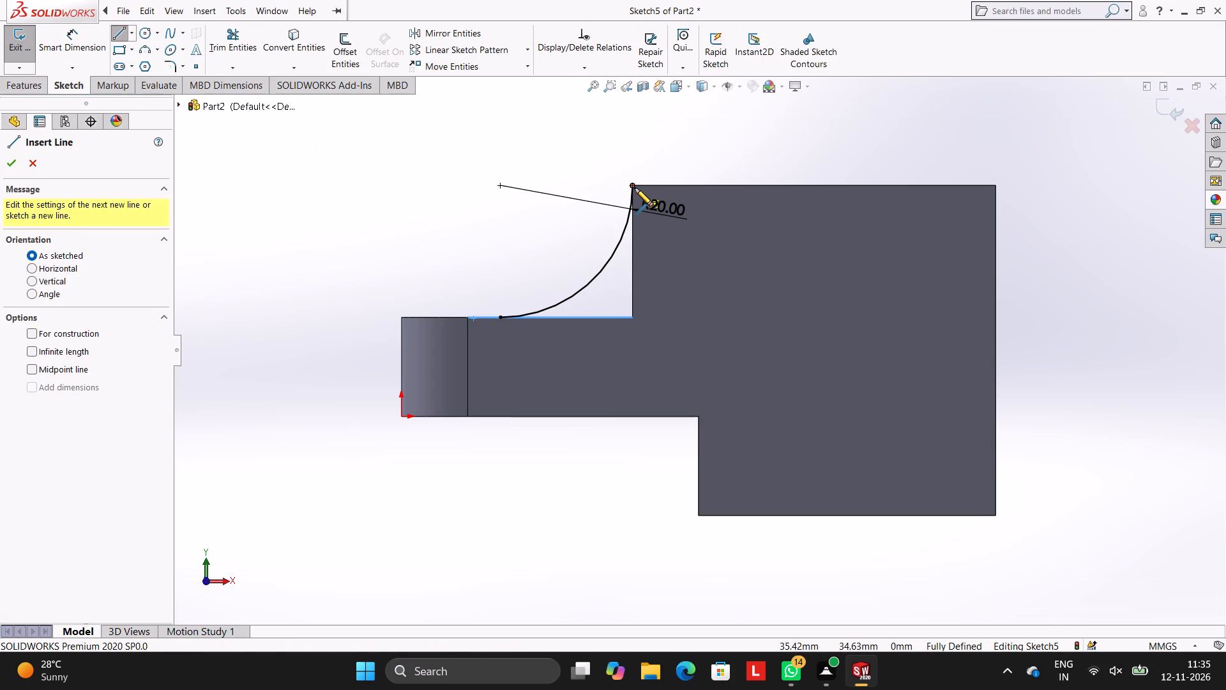
left_click(632, 184)
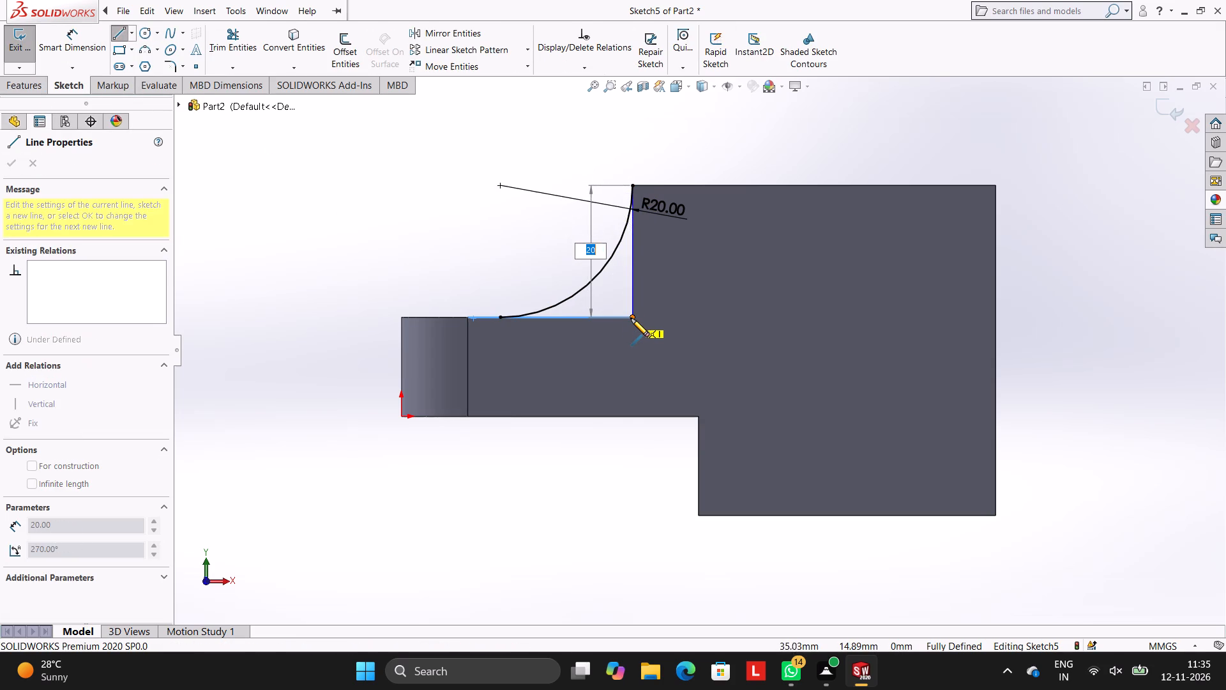
left_click(635, 318)
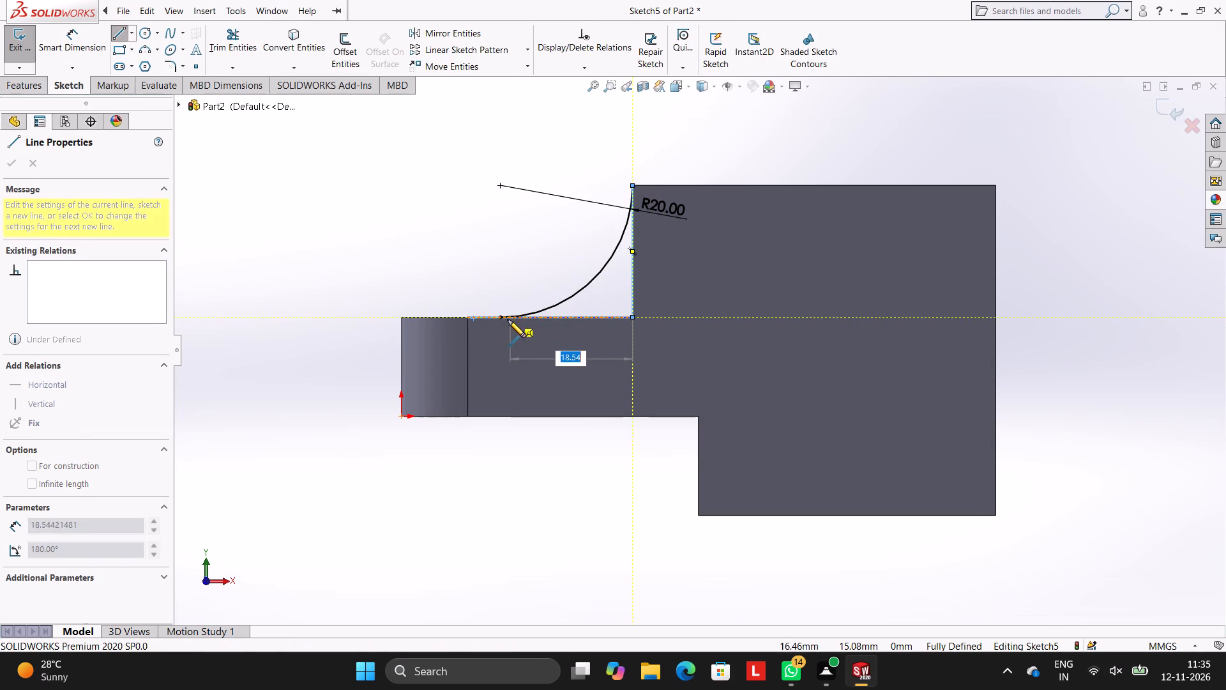
left_click(502, 319)
key("Escape")
key("Escape")
key("Escape")
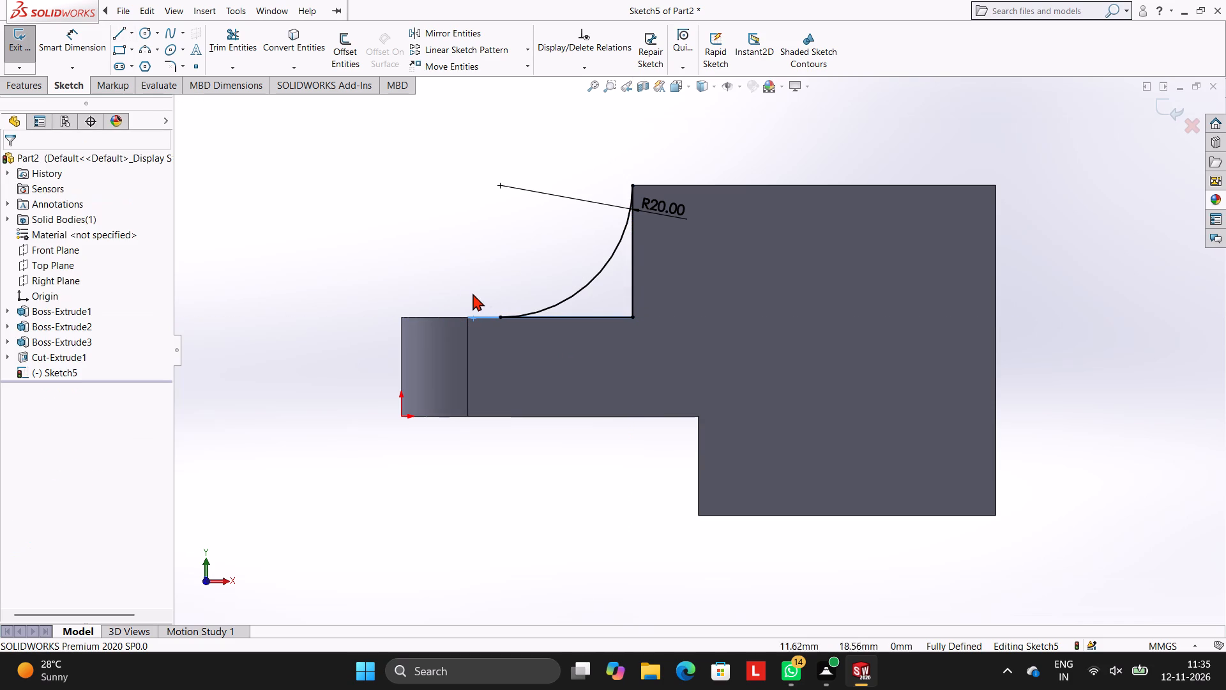
Extrude the closed arc profile as a blind boss 10 mm deep, reversed into the part and merged with it.
left_click(33, 84)
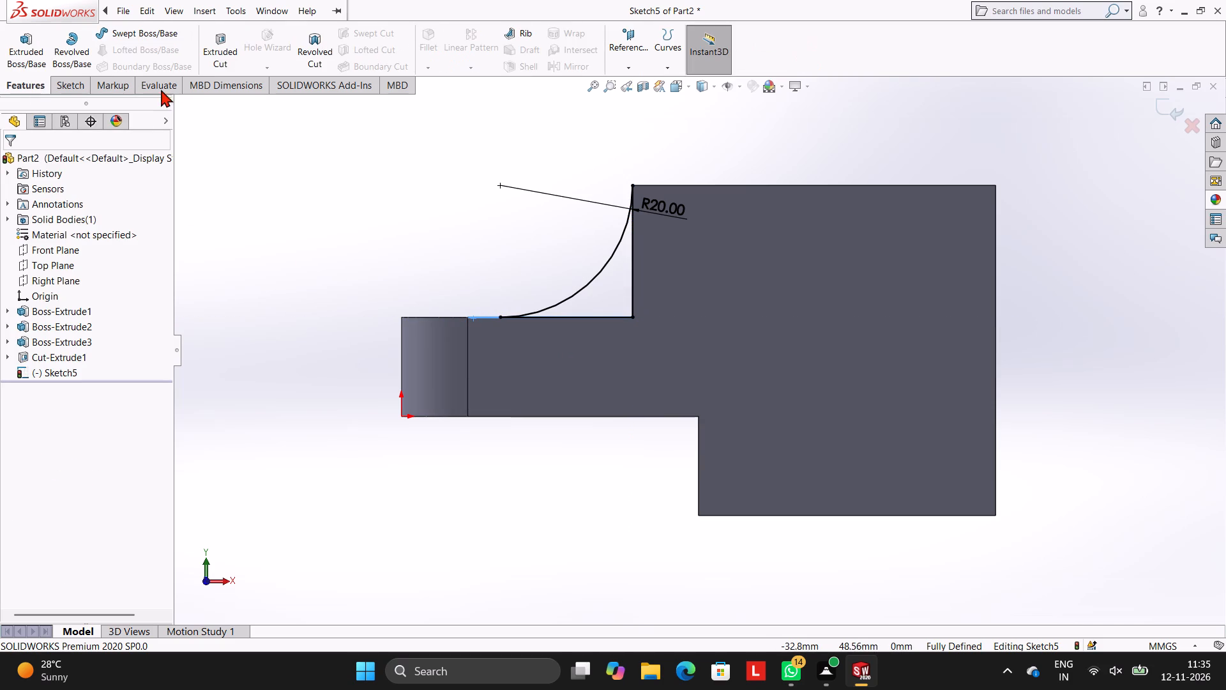
left_click(37, 38)
middle_click_drag(441, 173, 524, 203)
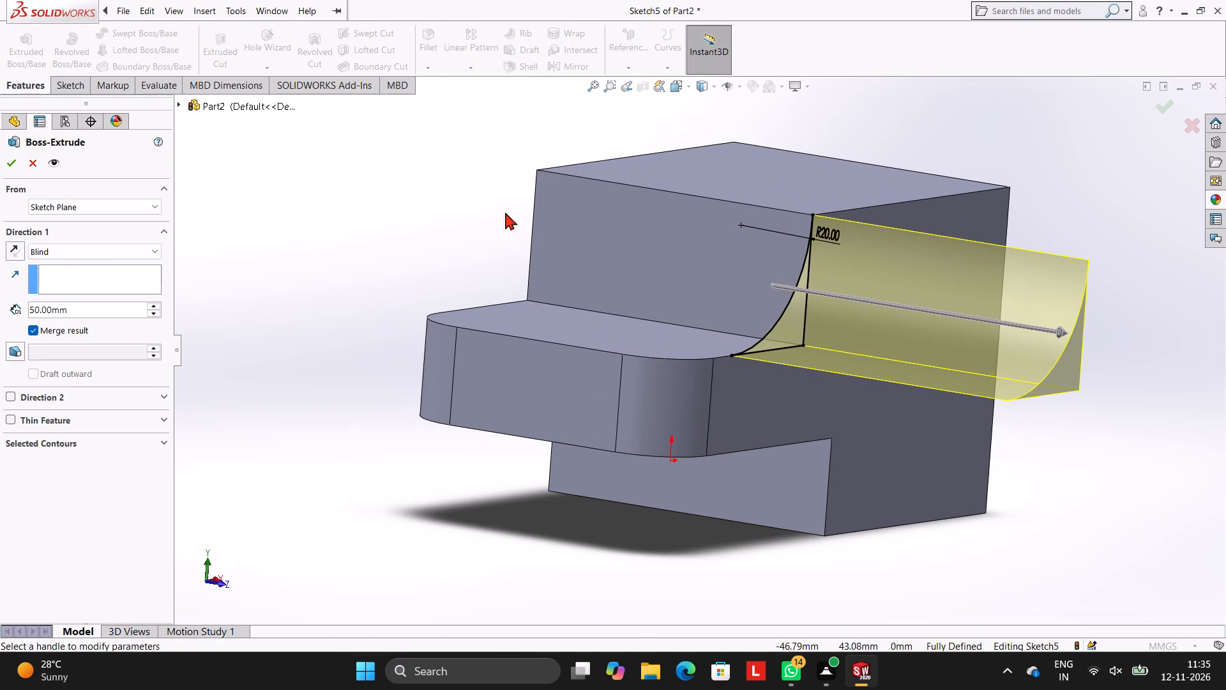
left_click(15, 259)
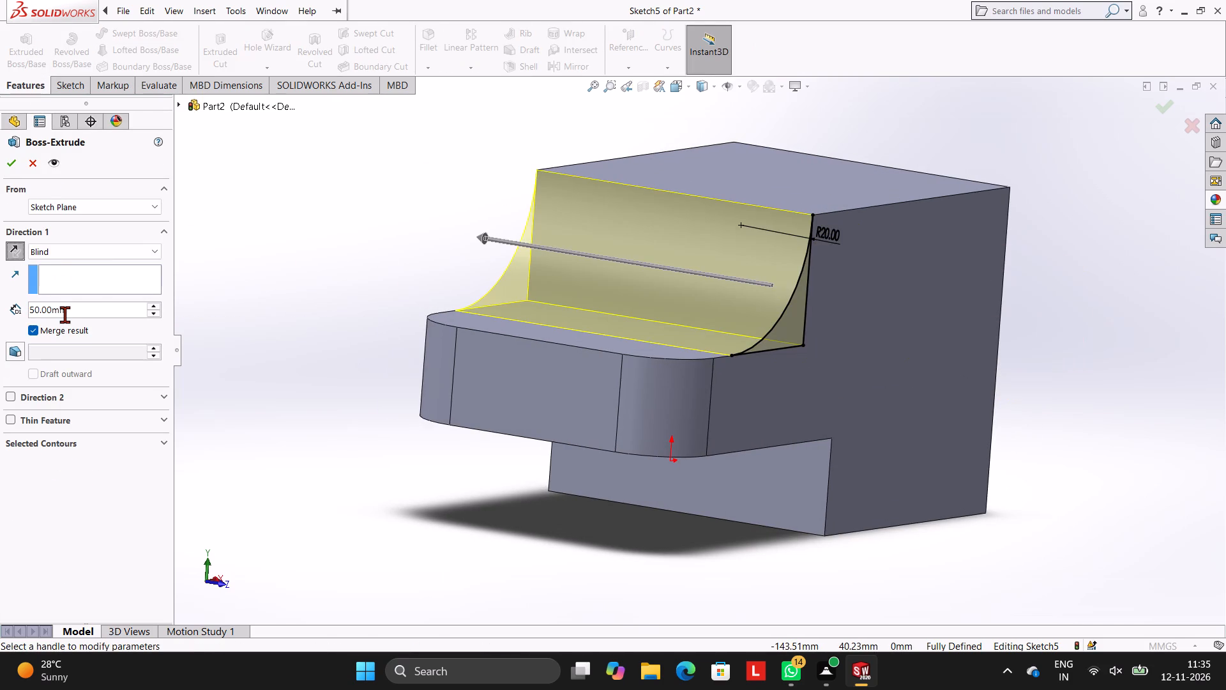
left_click(70, 314)
key("BackSpace")
key("BackSpace")
key("BackSpace")
key("BackSpace")
key("BackSpace")
key("BackSpace")
key("BackSpace")
key("BackSpace")
key("BackSpace")
key("BackSpace")
key("BackSpace")
key("BackSpace")
key("BackSpace")
key("BackSpace")
key("BackSpace")
key("BackSpace")
key("BackSpace")
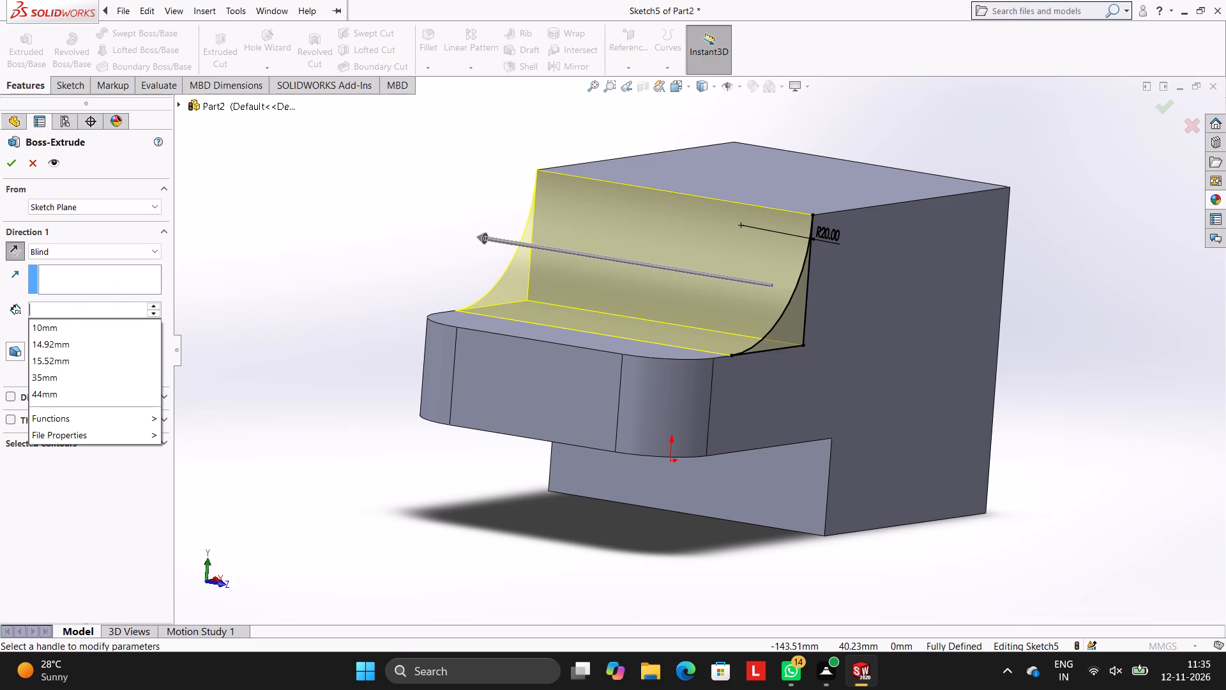
type("10")
key("Return")
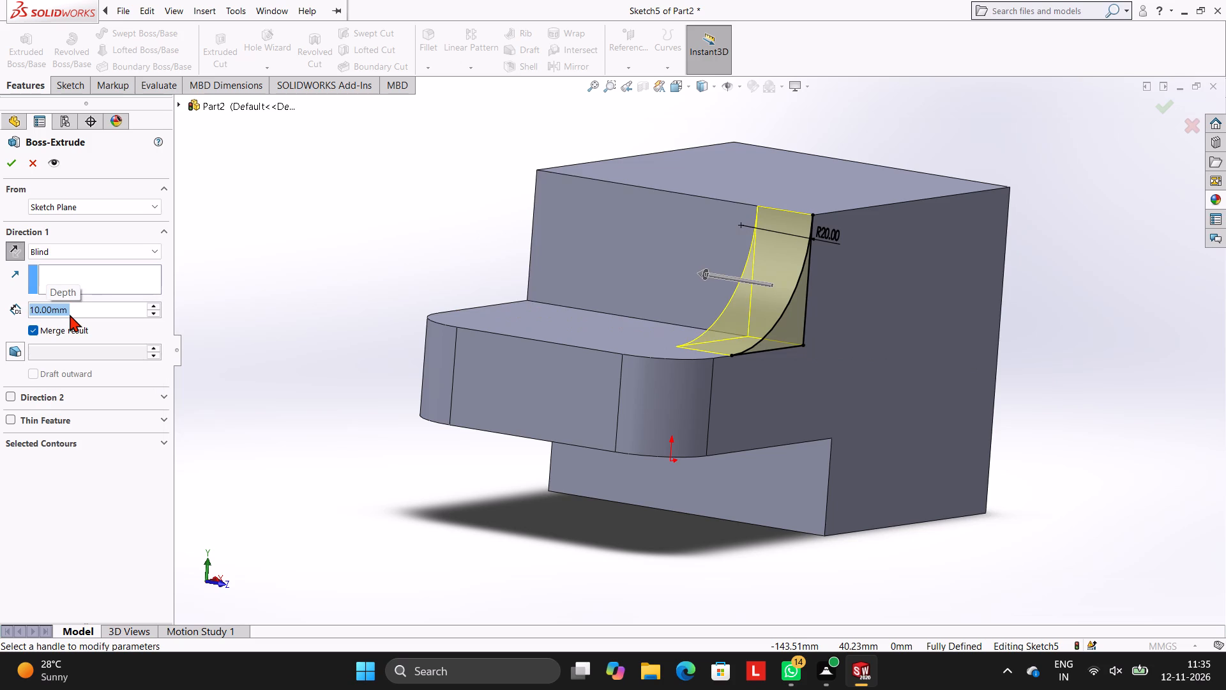
left_click(15, 162)
left_click(207, 203)
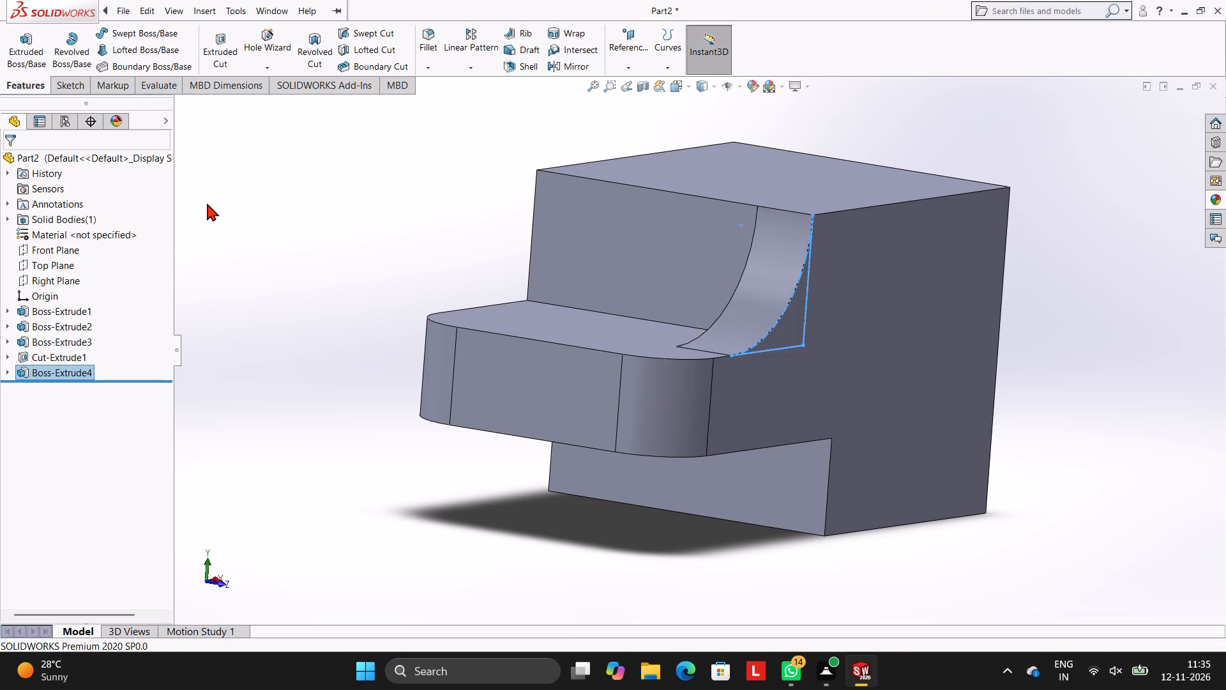
On the opposite side face, sketch a 20 mm radius three-point arc from the upper block's top corner to the ledge, matching the first rib's curve.
middle_click_drag(393, 315, 321, 332)
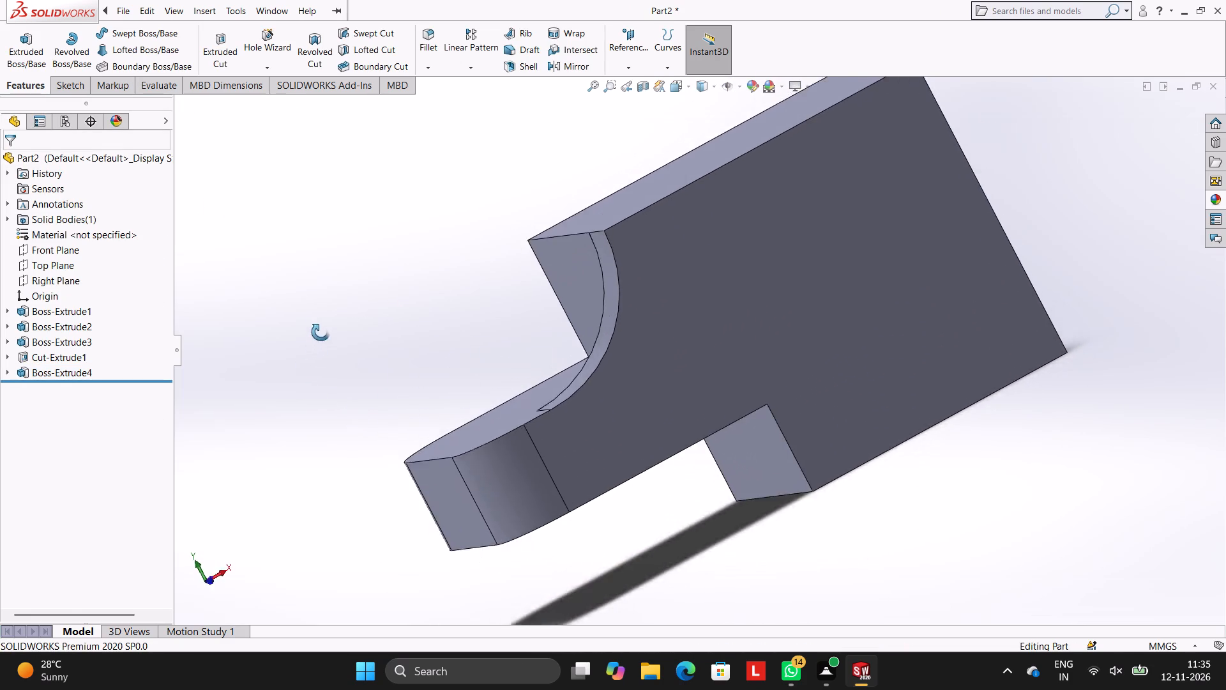
middle_click_drag(321, 332, 559, 296)
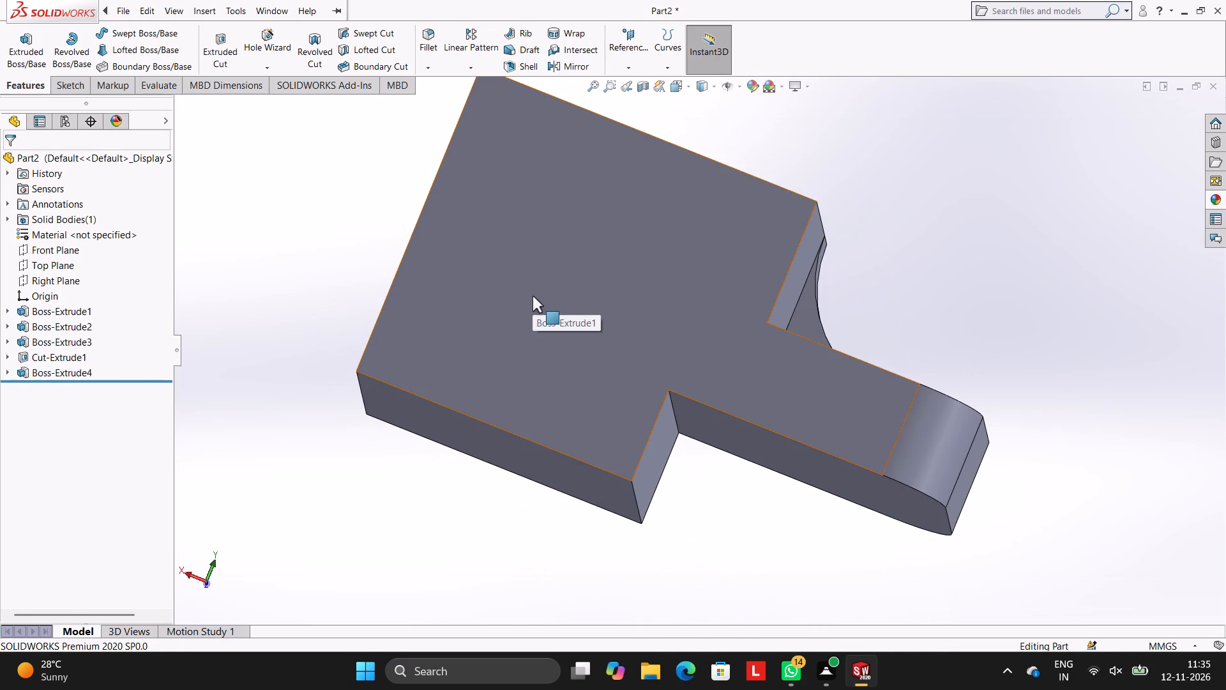
left_click(675, 206)
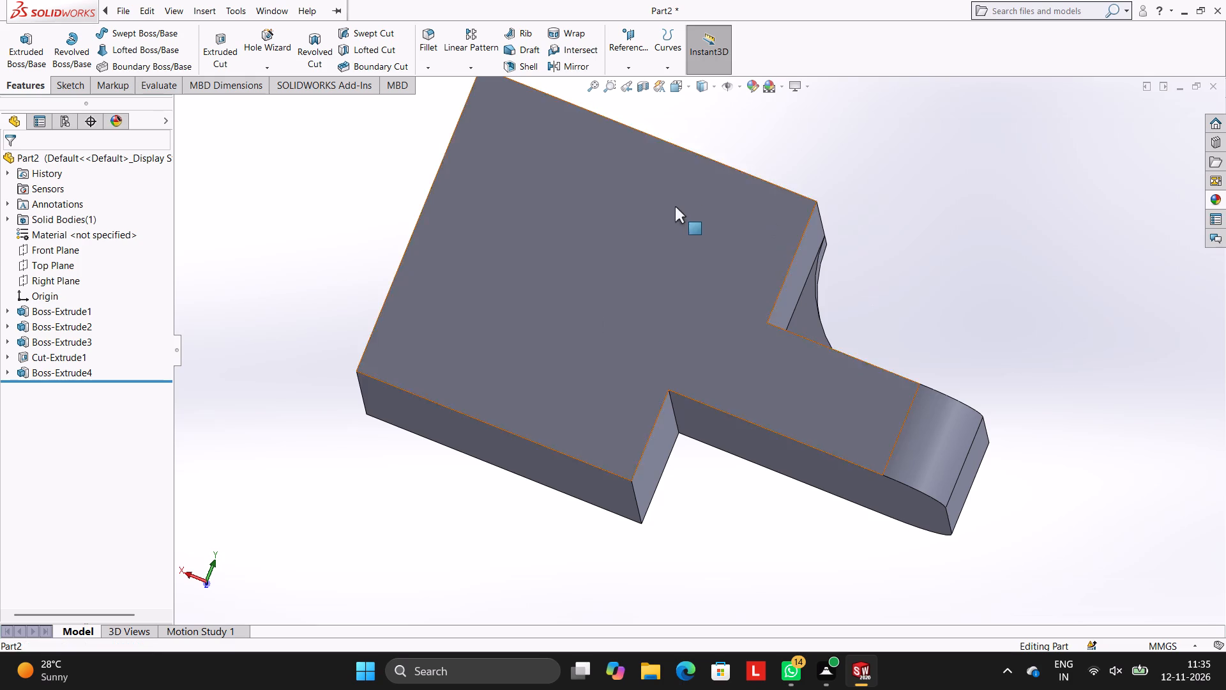
left_click(733, 168)
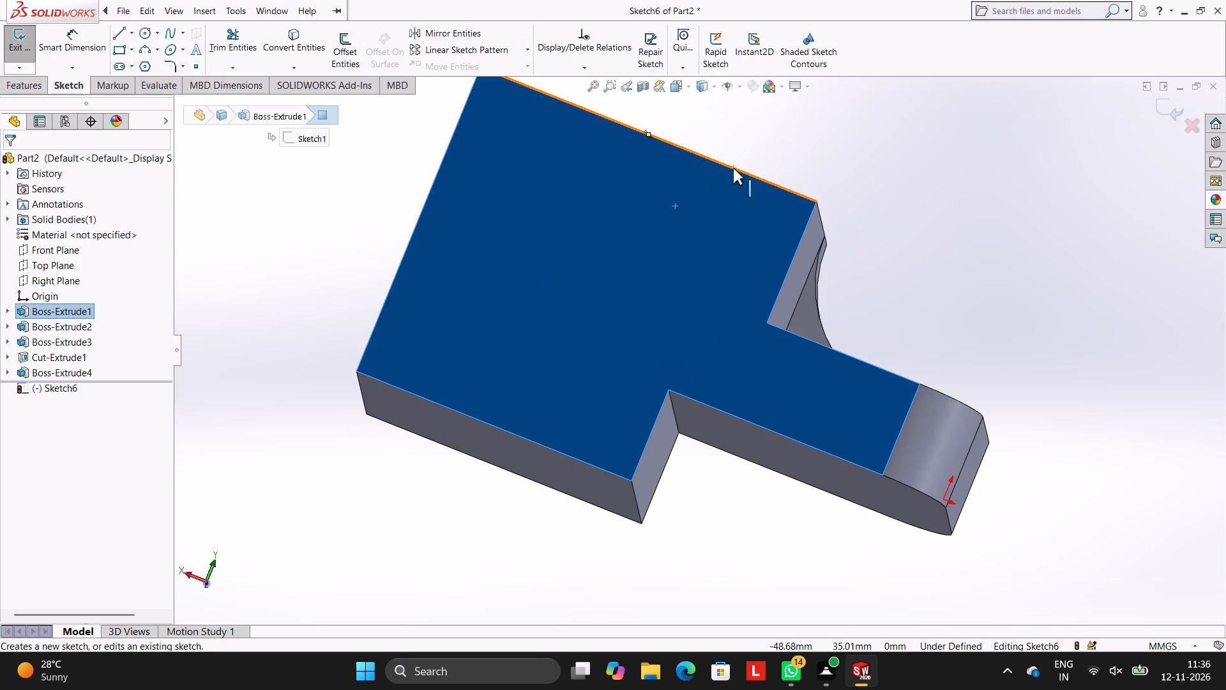
key("ctrl+8")
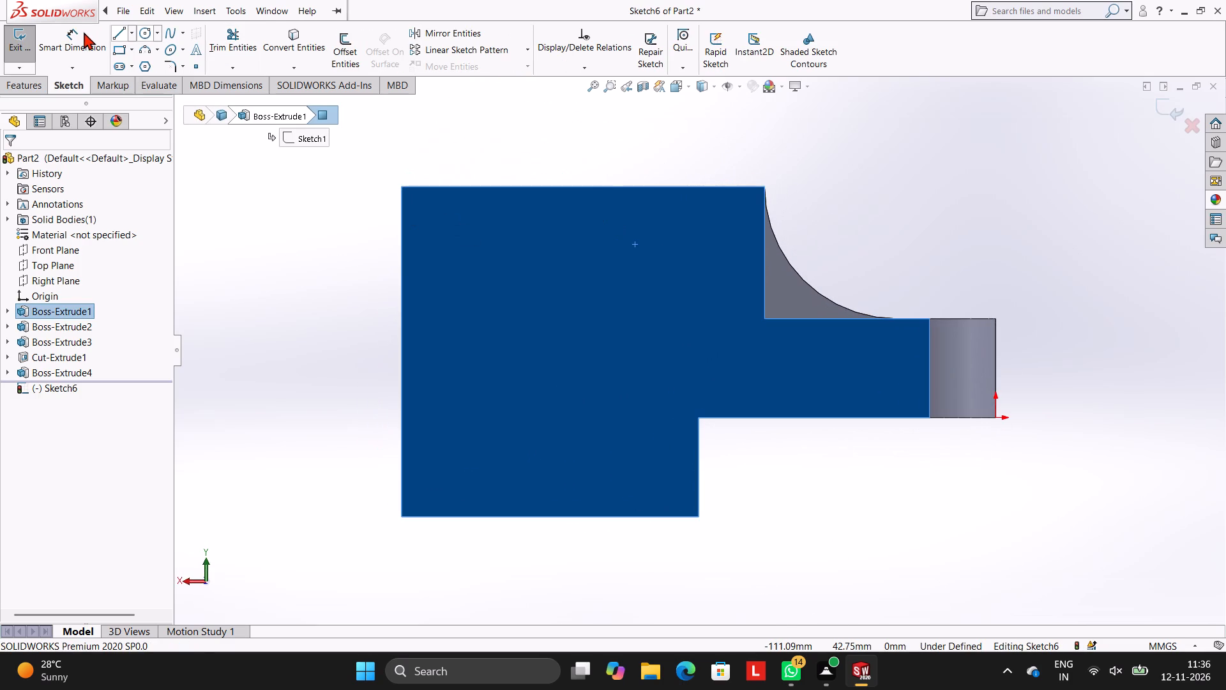
left_click(116, 33)
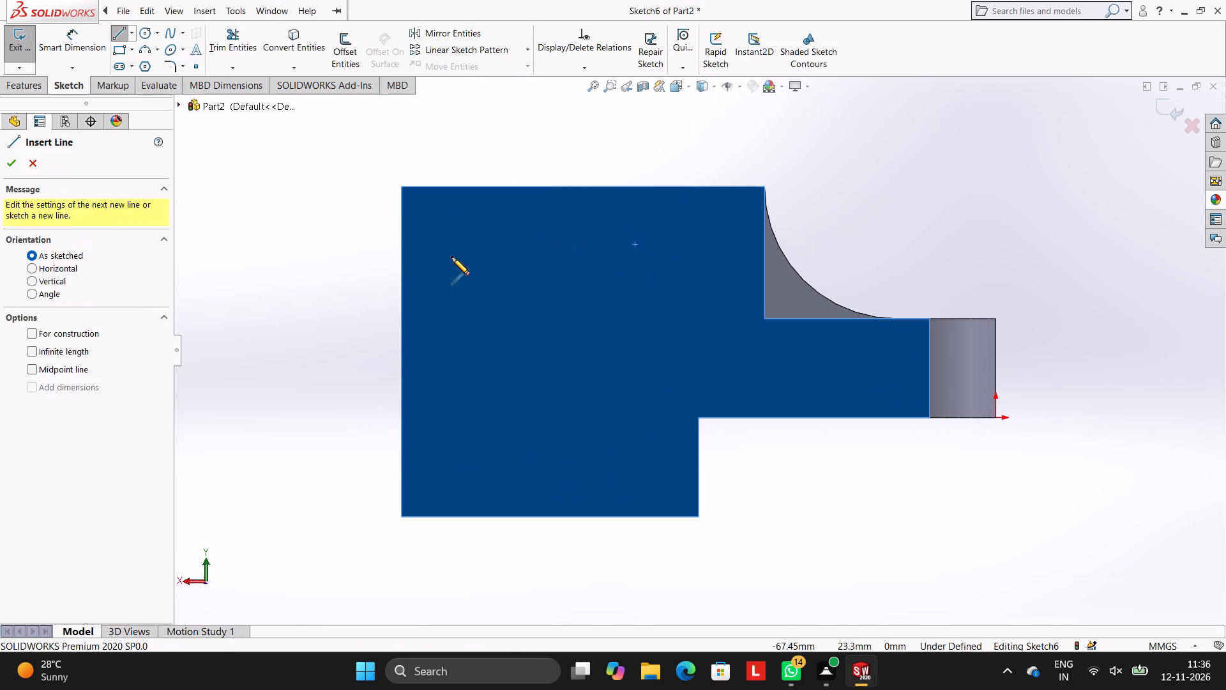
left_click(146, 46)
scroll(800, 272, "down", 3)
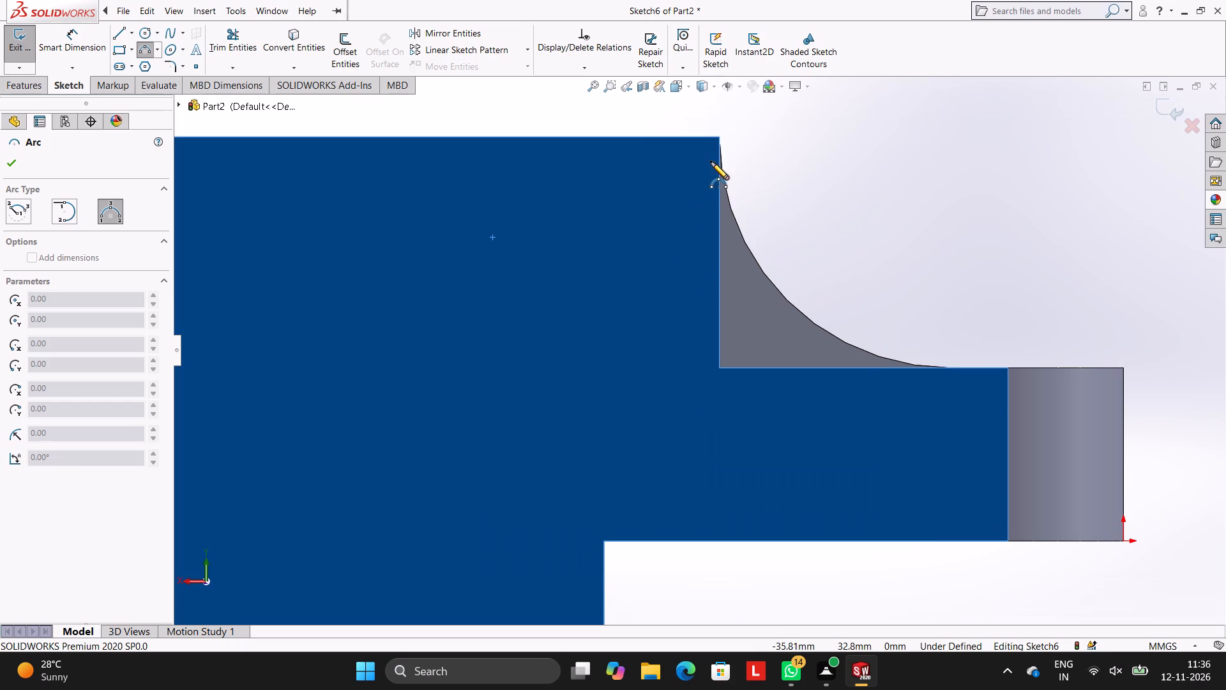
left_click(719, 136)
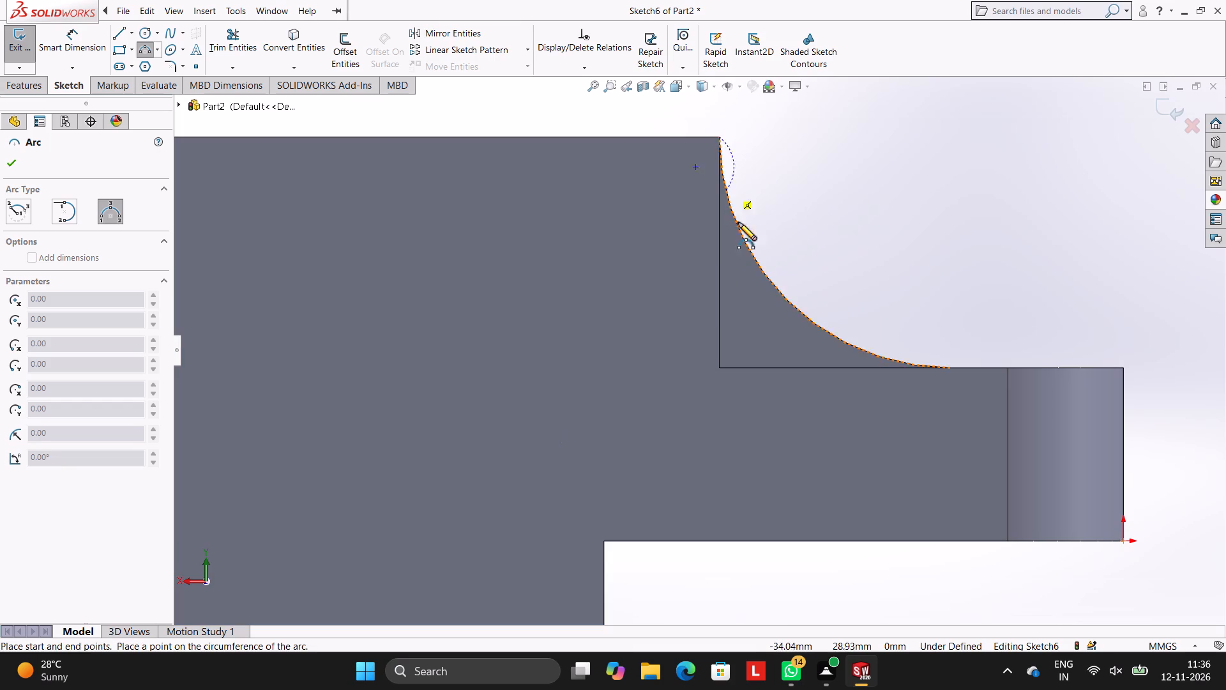
left_click(953, 367)
left_click(806, 317)
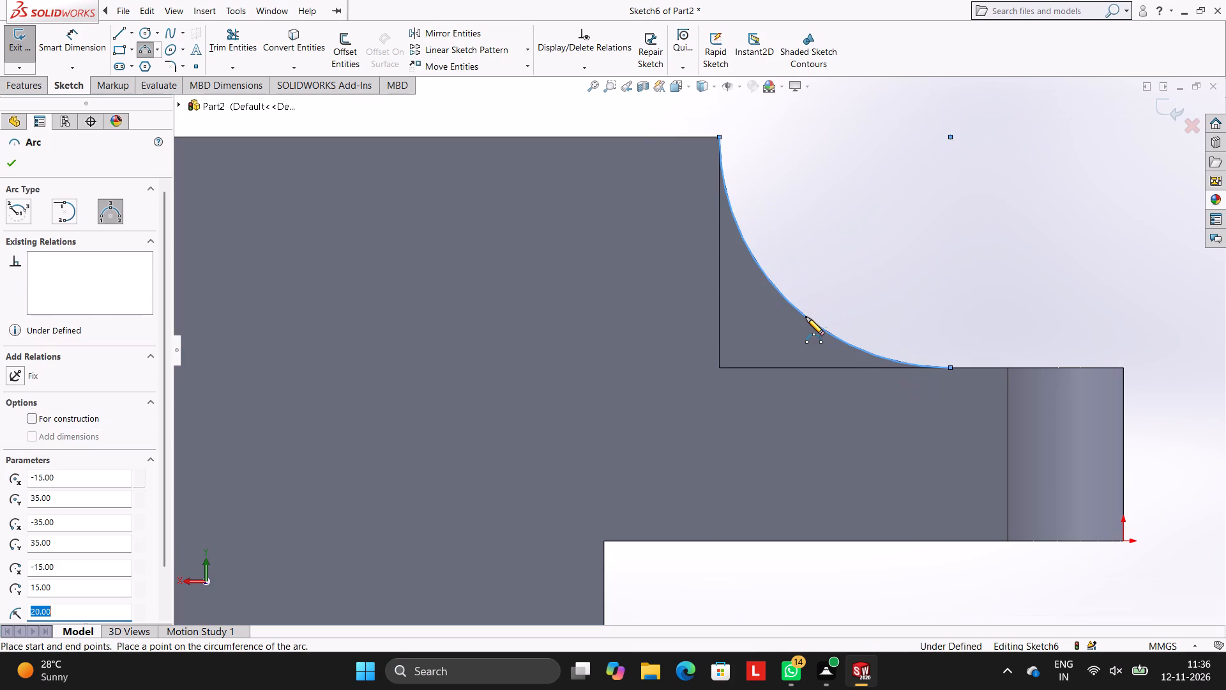
key("Escape")
key("Escape")
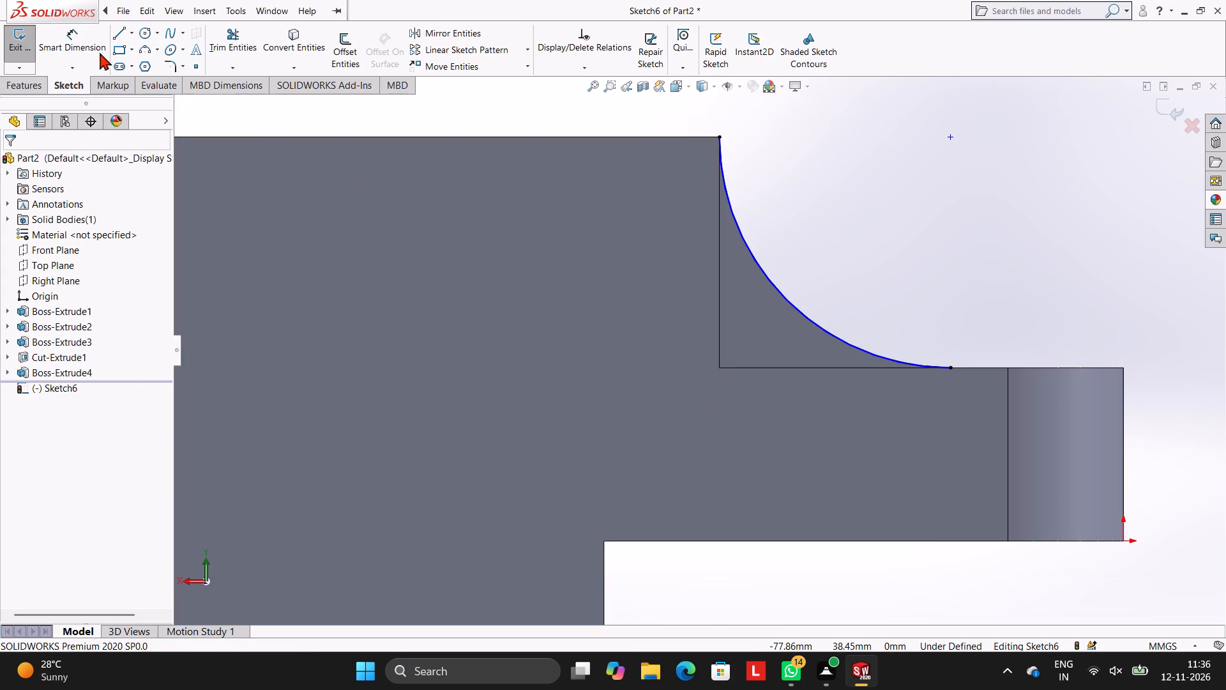
Close the arc profile with a 20 mm vertical line down to the inner step corner and a 20 mm horizontal line to the arc's lower end.
left_click(115, 31)
left_click(720, 137)
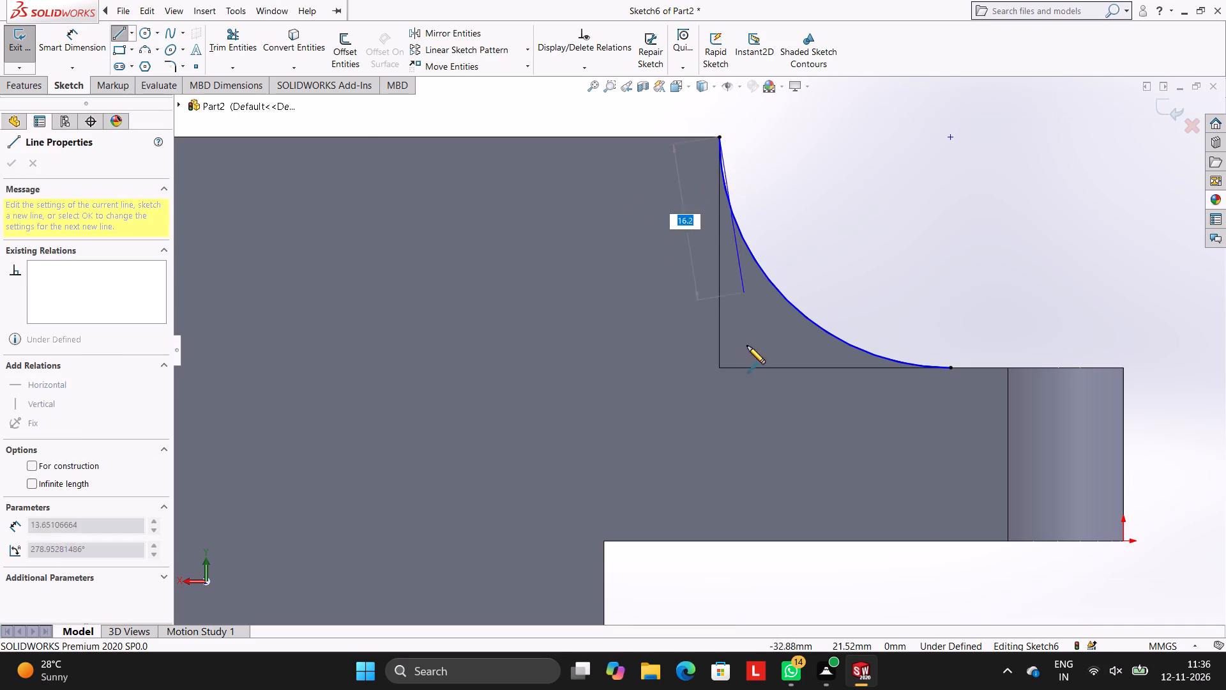
left_click(720, 368)
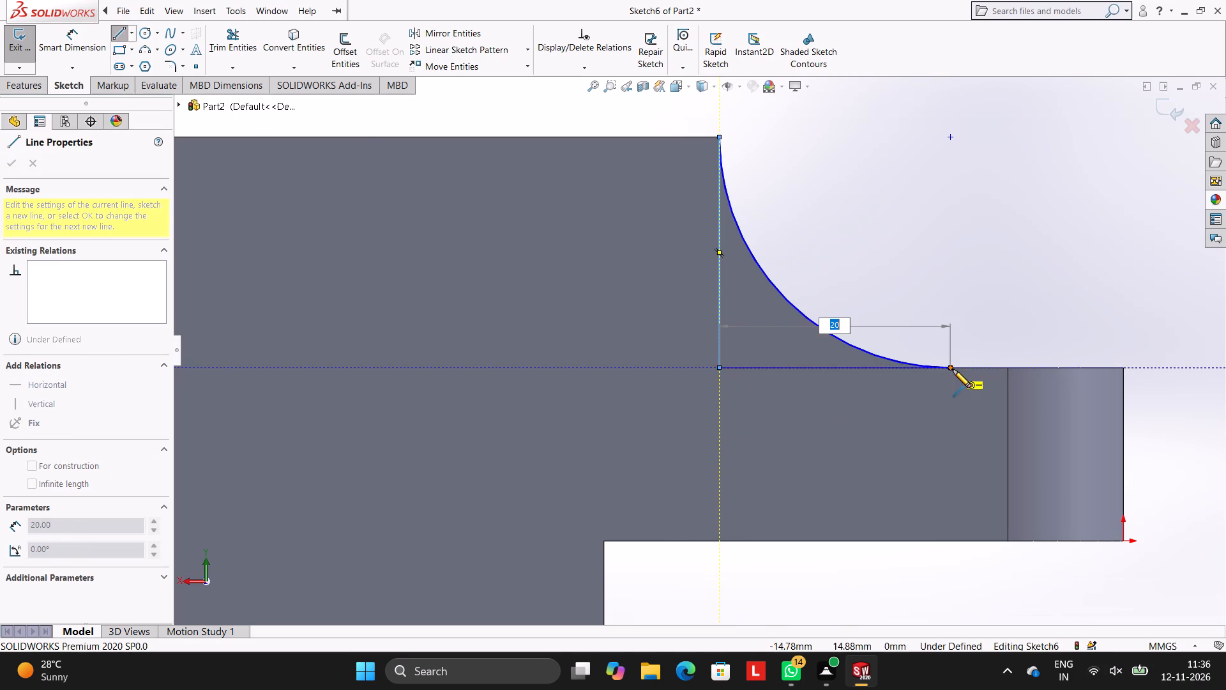
left_click(953, 369)
key("Escape")
key("Escape")
key("Escape")
key("Escape")
key("Escape")
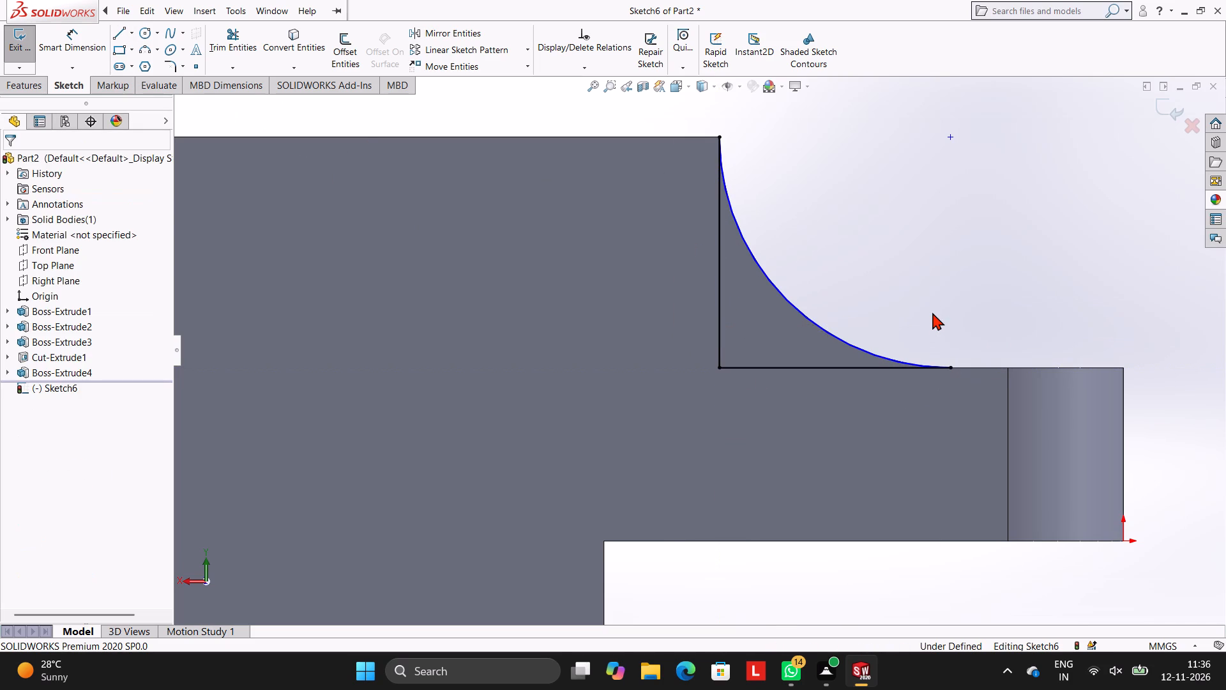
key("Escape")
key("Escape")
key("Escape")
key("Escape")
key("Escape")
key("Escape")
Dimension the arc's radius at 20 mm.
left_click(70, 49)
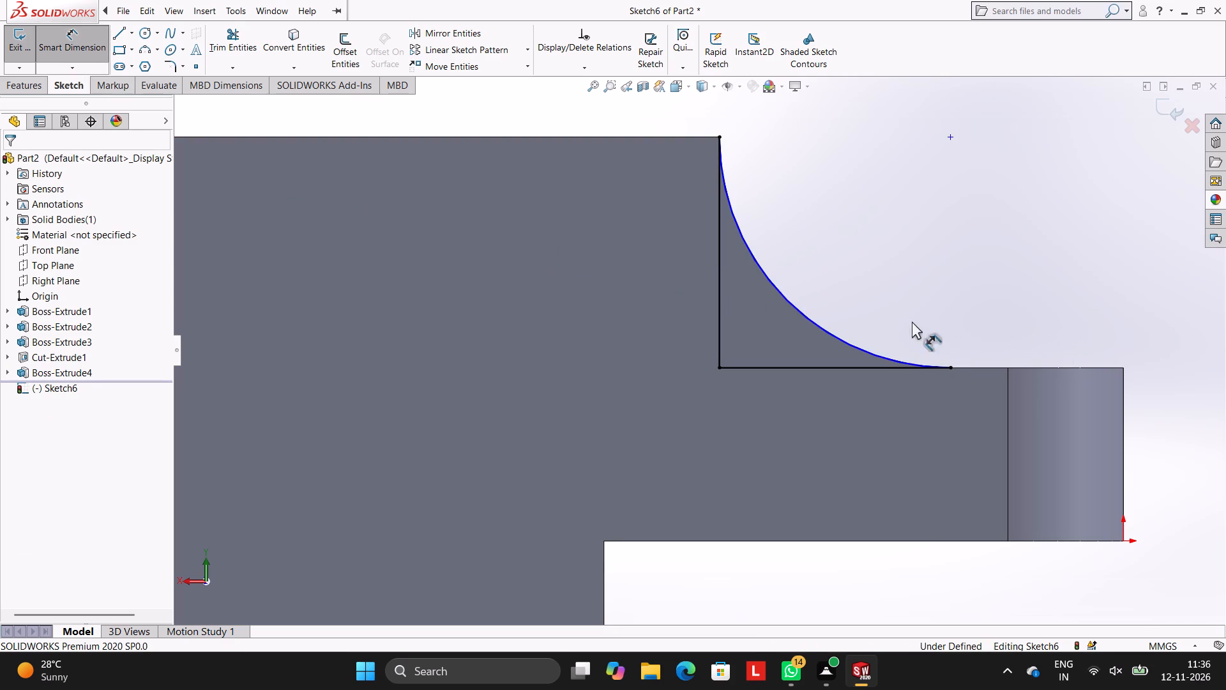
left_click(776, 286)
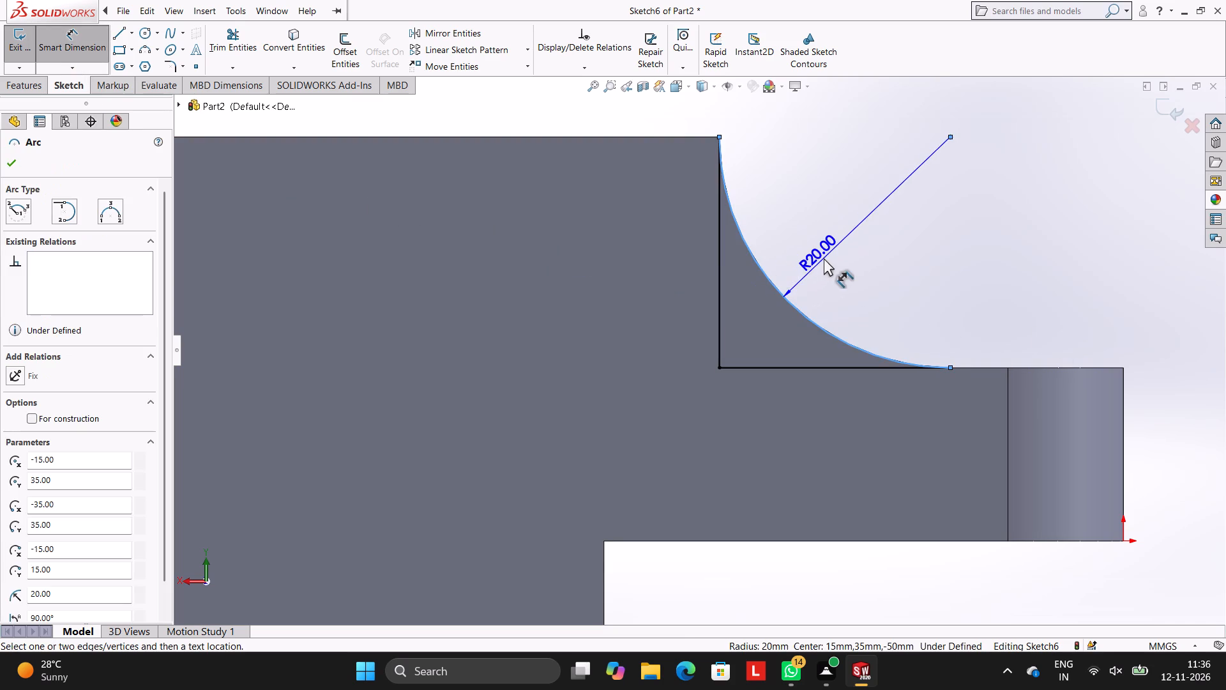
left_click(824, 258)
left_click(766, 234)
left_click(776, 185)
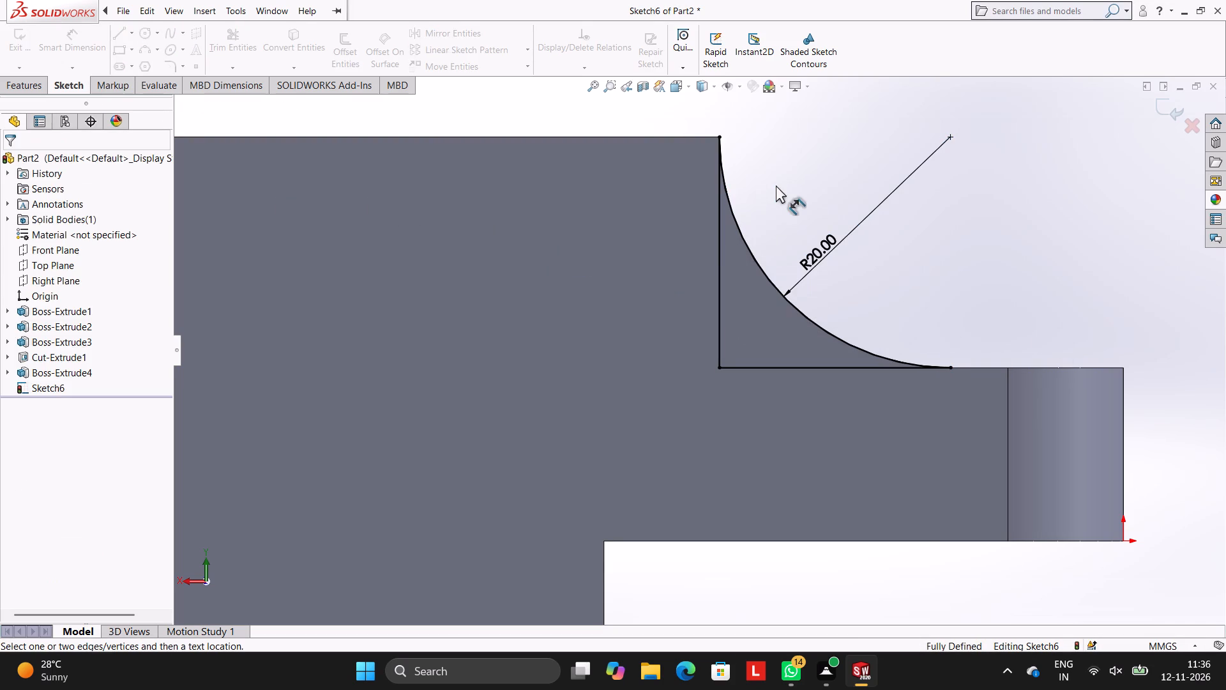
Extrude the closed arc profile as a blind boss 10 mm deep, reversed into the part and merged with it.
left_click(16, 84)
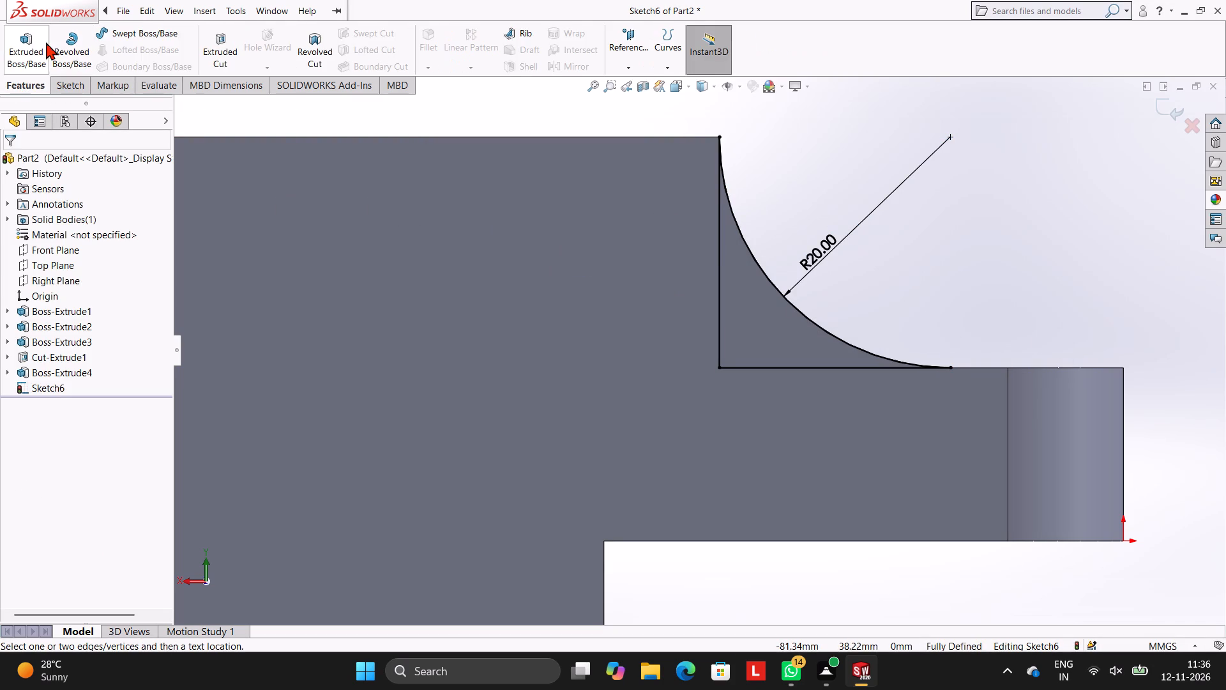
left_click(34, 34)
middle_click_drag(867, 296, 761, 283)
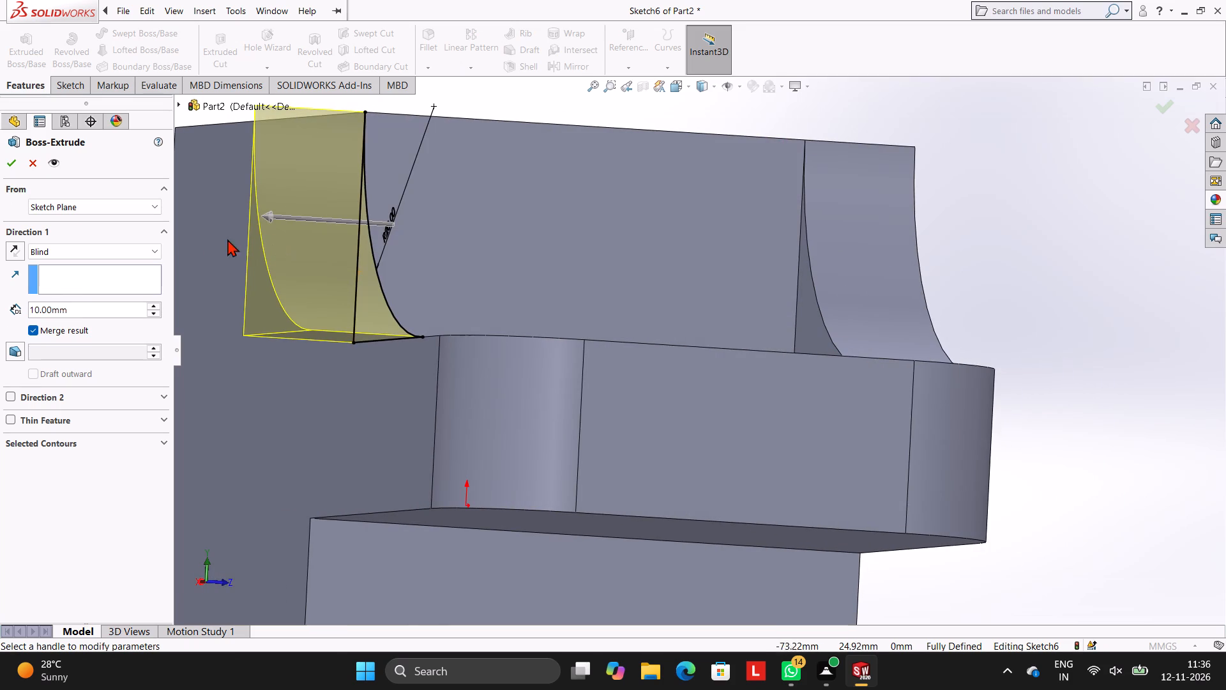
left_click(7, 247)
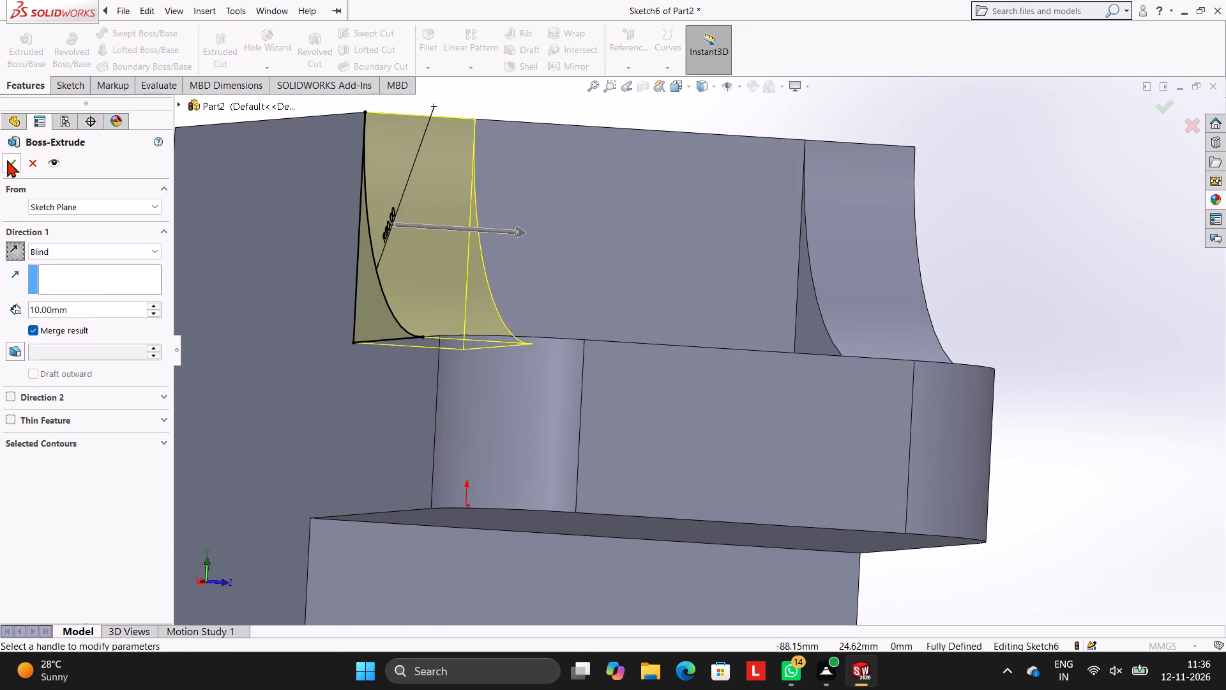
left_click(7, 160)
left_click(949, 122)
Open a new sketch on the ledge's flat top face, viewed normal to the face.
scroll(890, 244, "up", 3)
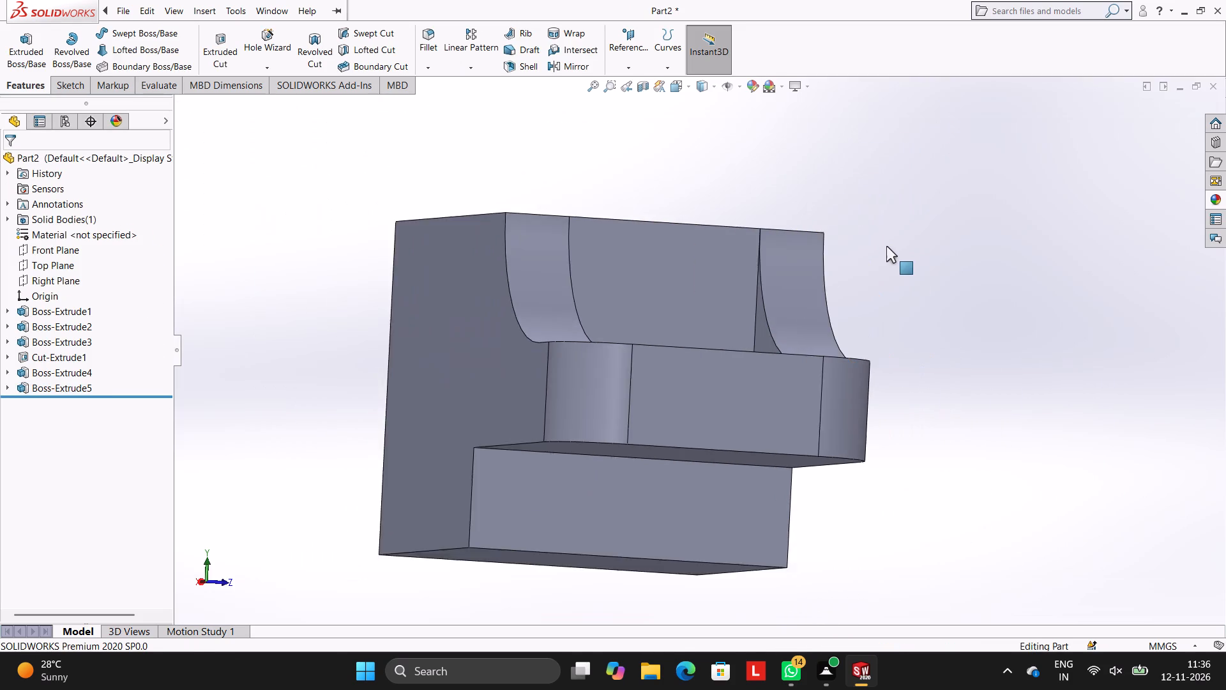
scroll(886, 246, "up", 2)
middle_click_drag(776, 319, 710, 426)
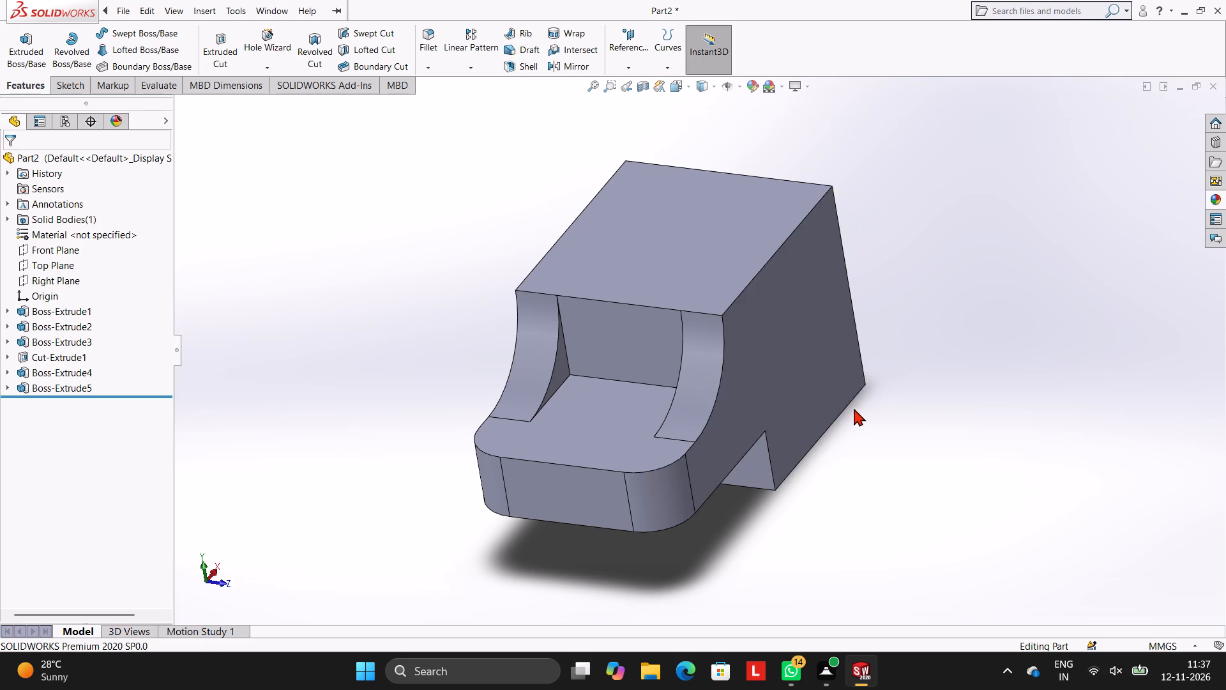
middle_click_drag(854, 408, 840, 552)
scroll(840, 552, "down", 1)
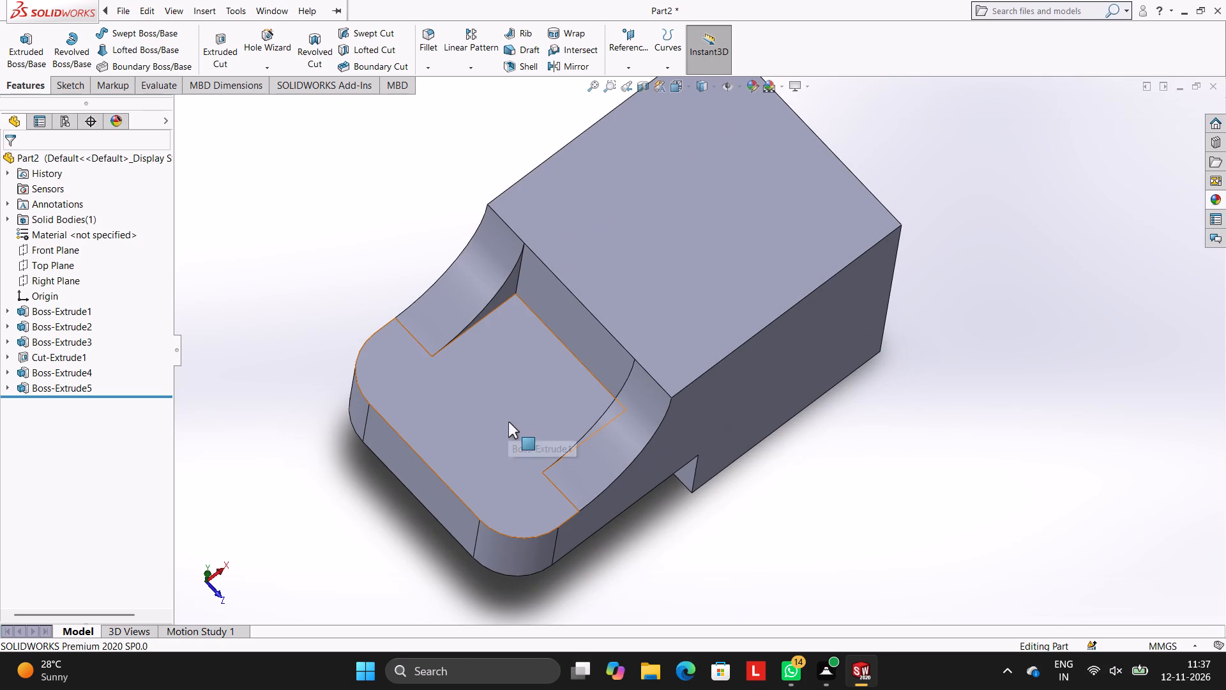
left_click(485, 408)
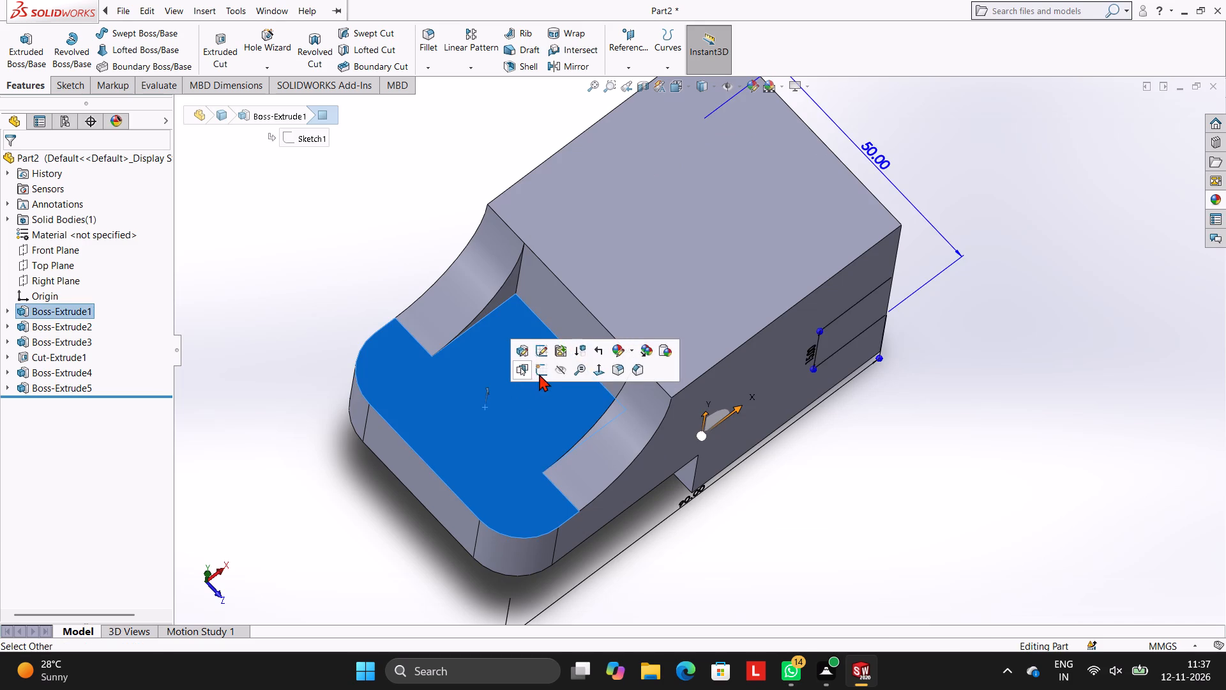
left_click(541, 372)
key("ctrl+8")
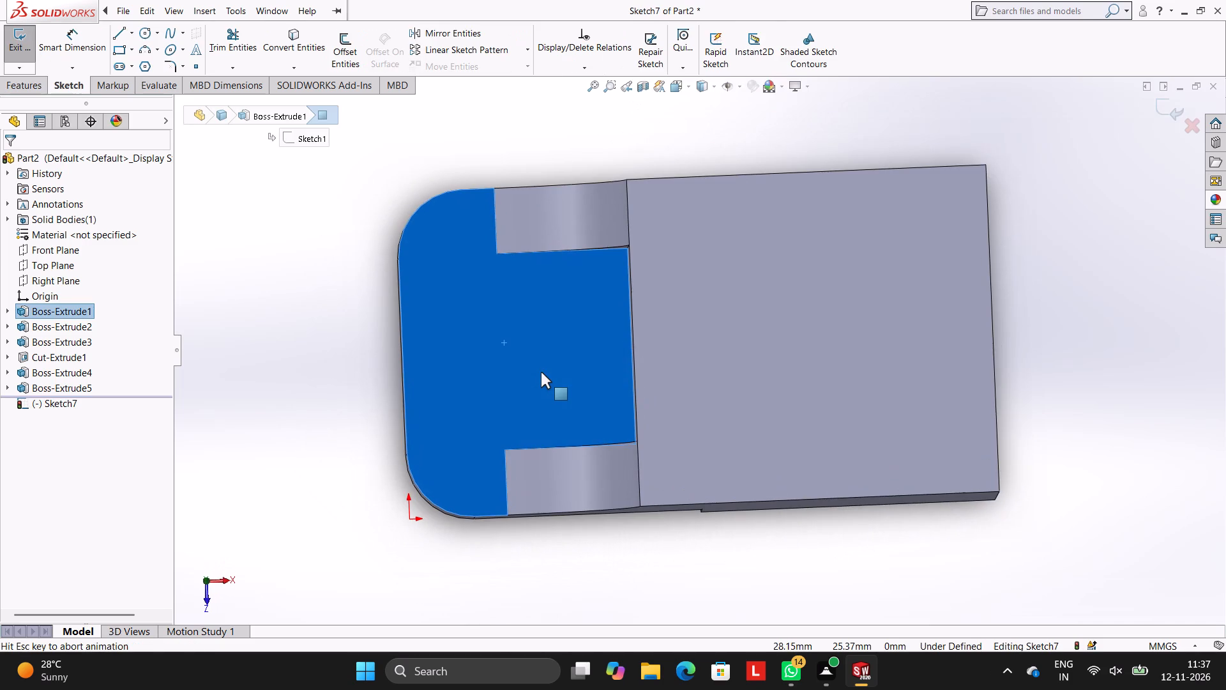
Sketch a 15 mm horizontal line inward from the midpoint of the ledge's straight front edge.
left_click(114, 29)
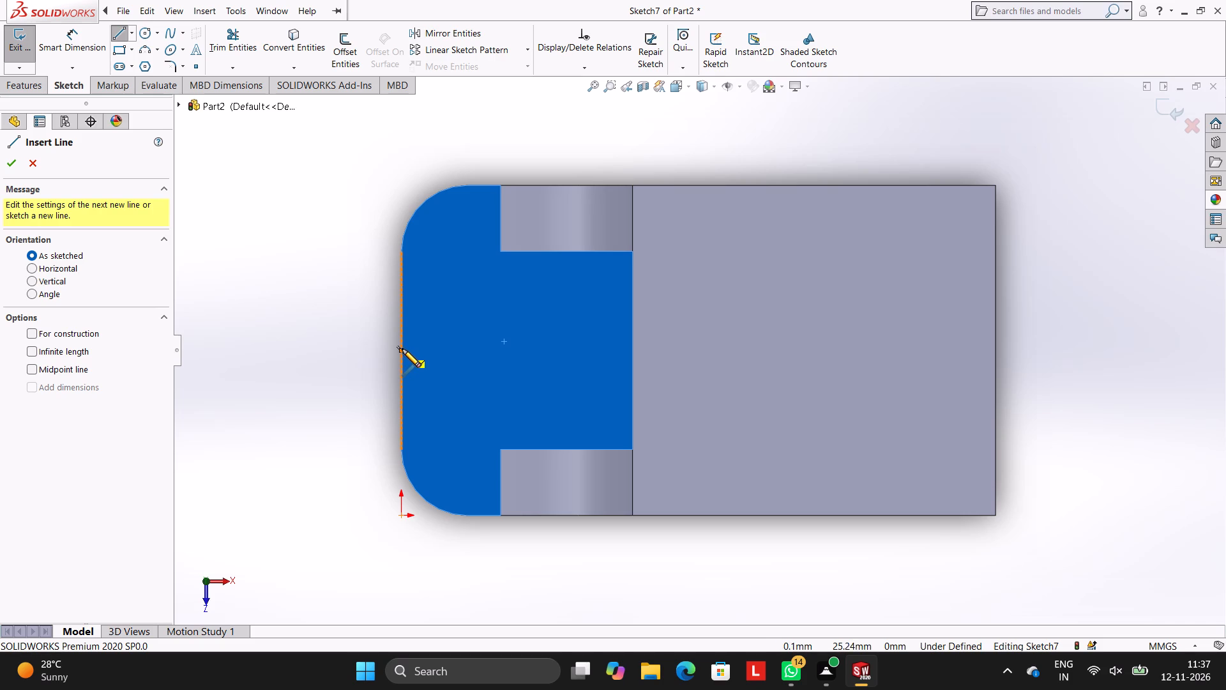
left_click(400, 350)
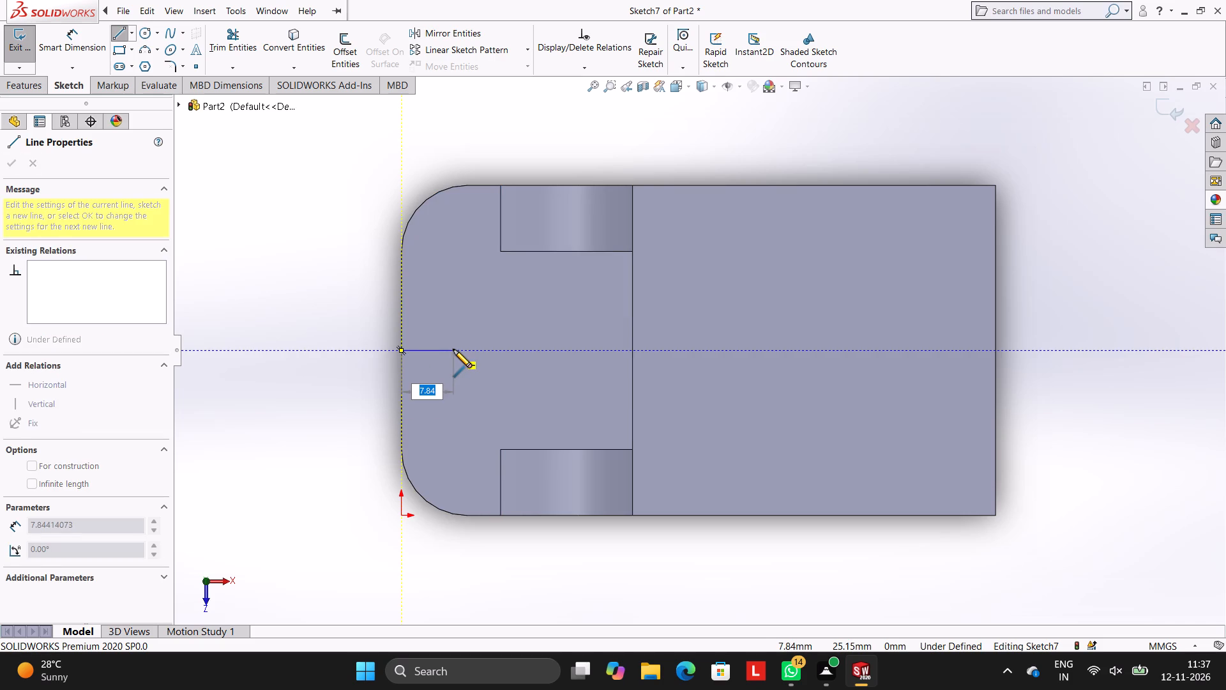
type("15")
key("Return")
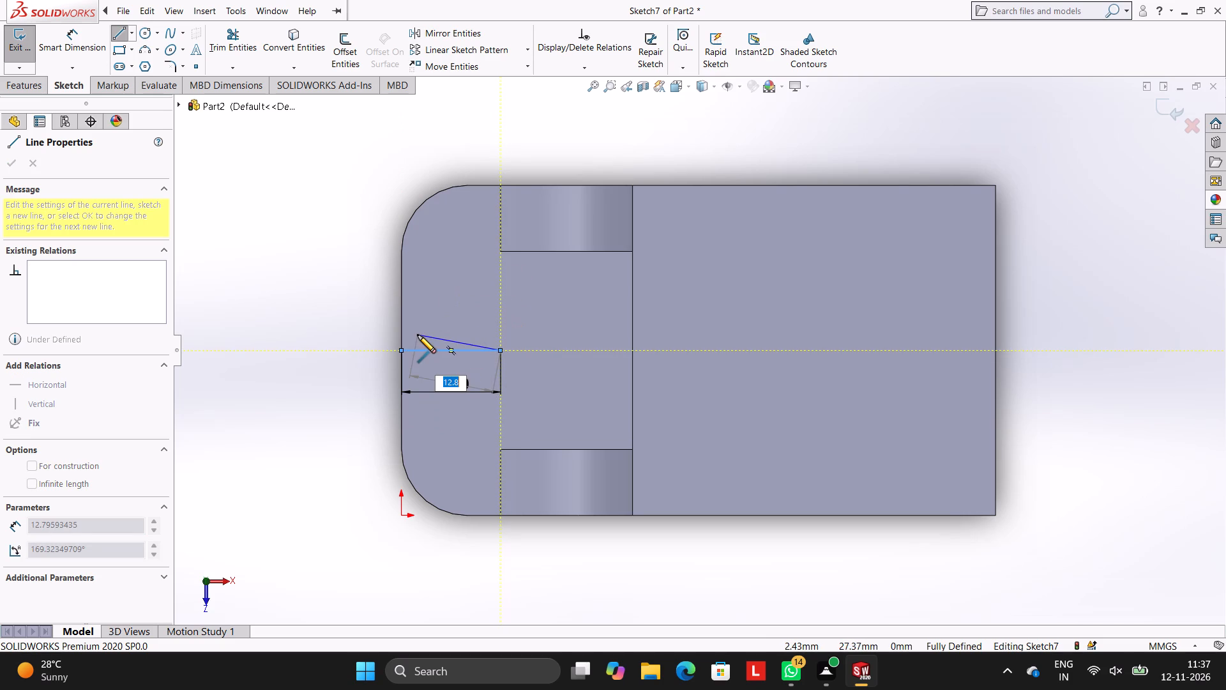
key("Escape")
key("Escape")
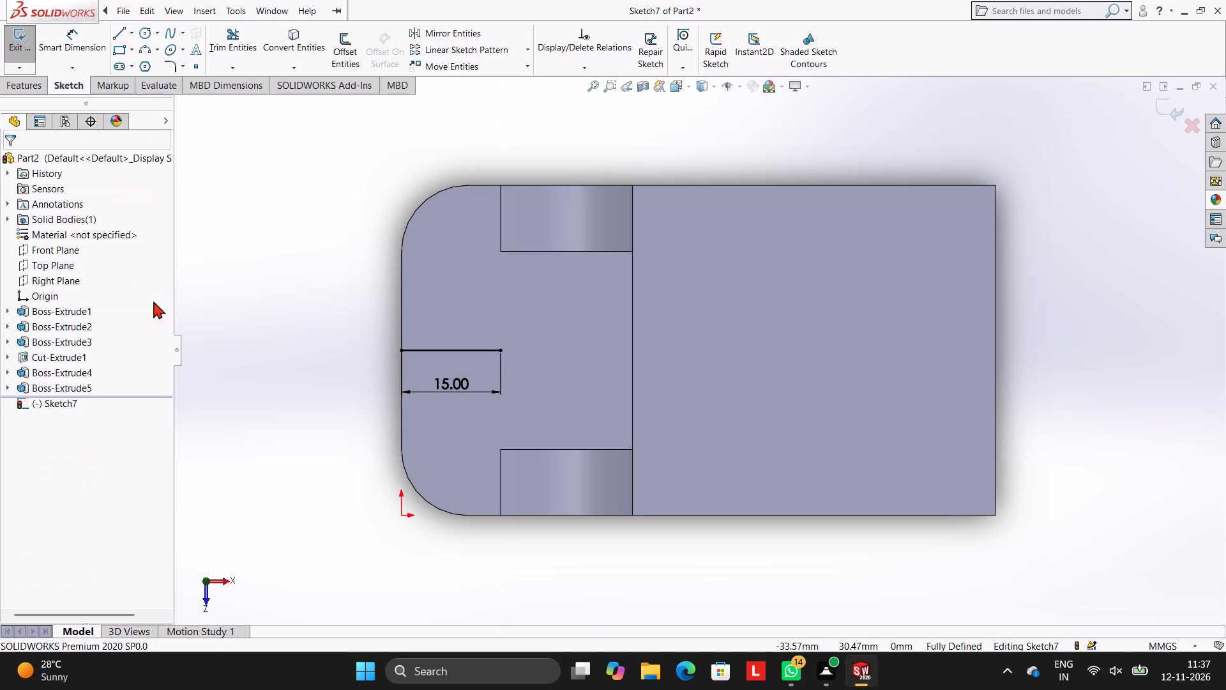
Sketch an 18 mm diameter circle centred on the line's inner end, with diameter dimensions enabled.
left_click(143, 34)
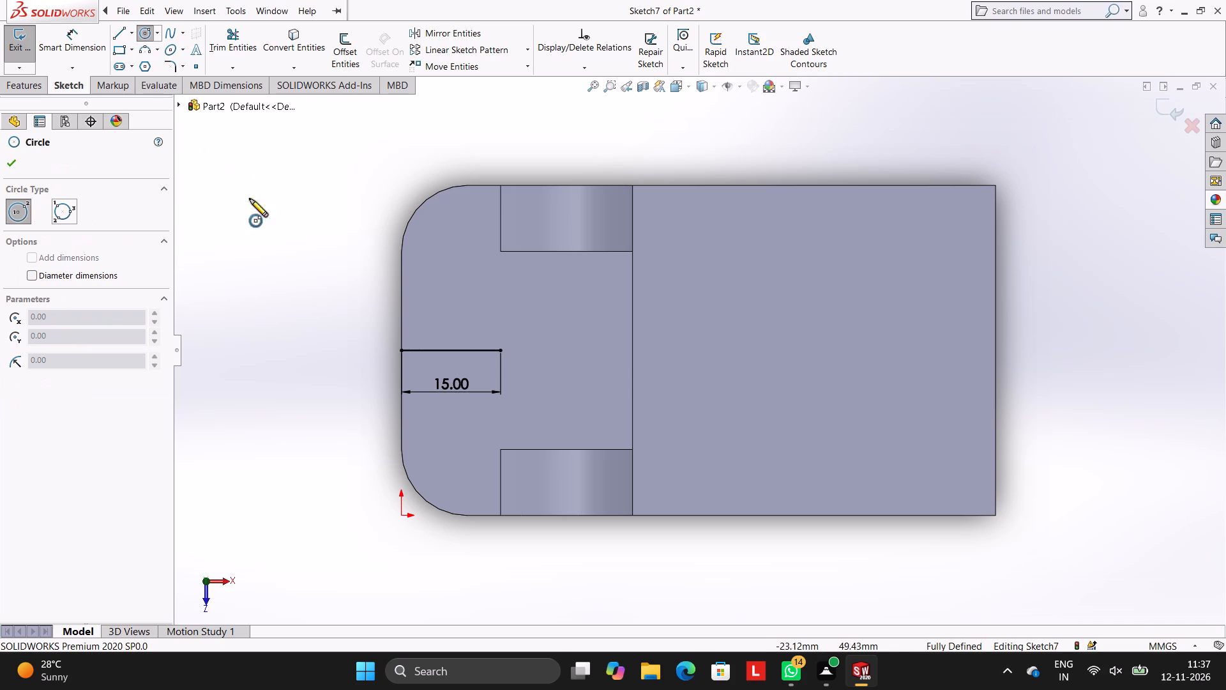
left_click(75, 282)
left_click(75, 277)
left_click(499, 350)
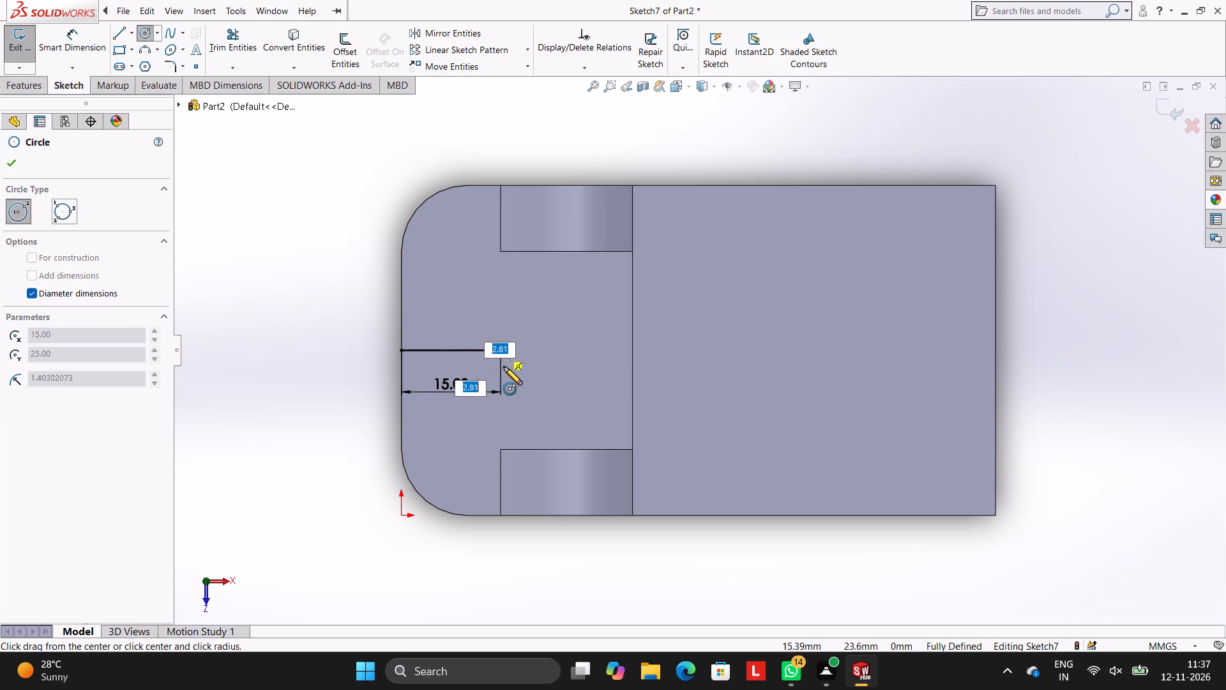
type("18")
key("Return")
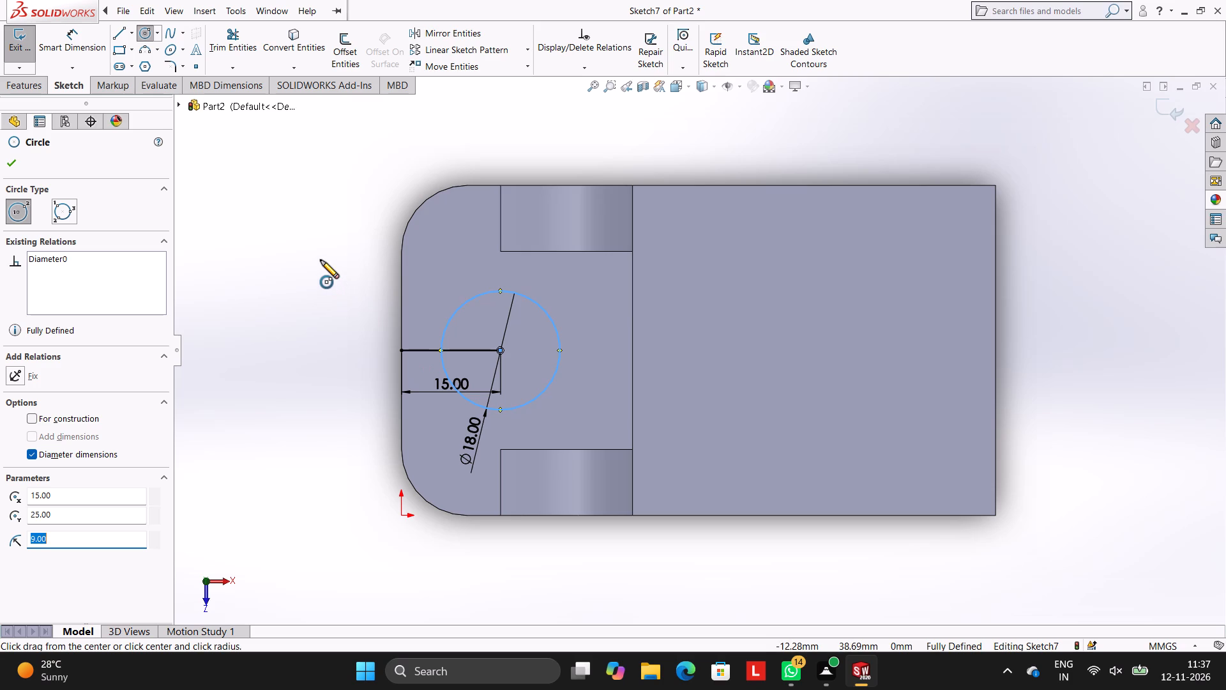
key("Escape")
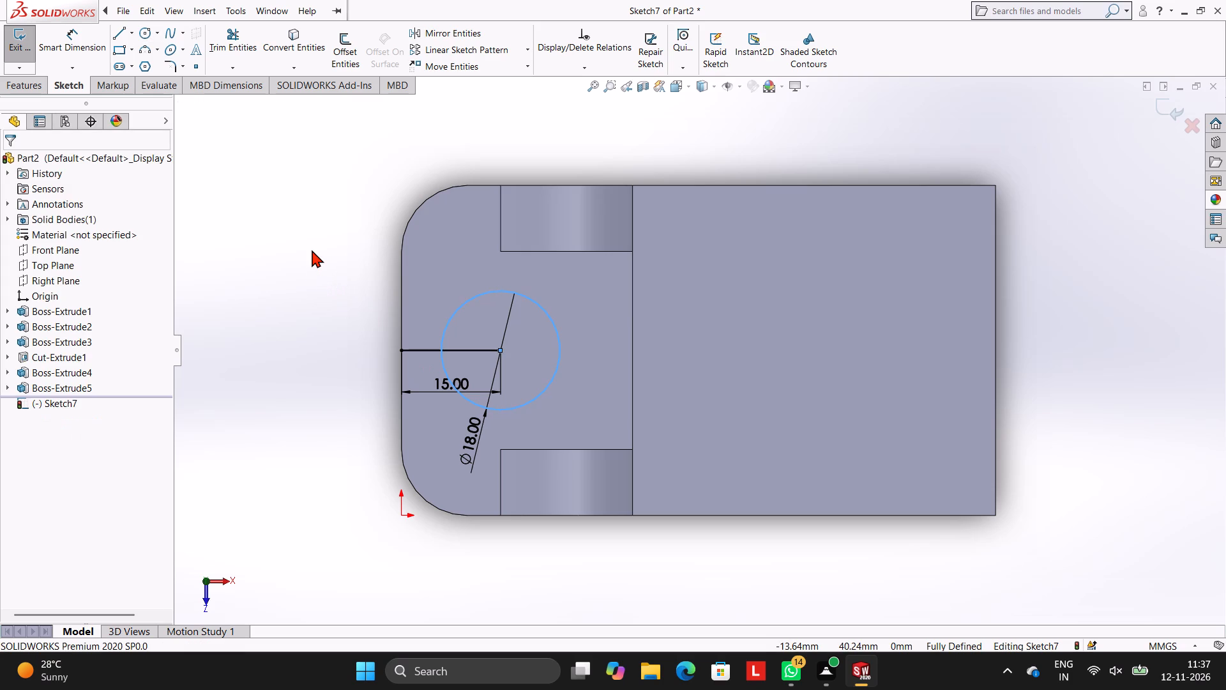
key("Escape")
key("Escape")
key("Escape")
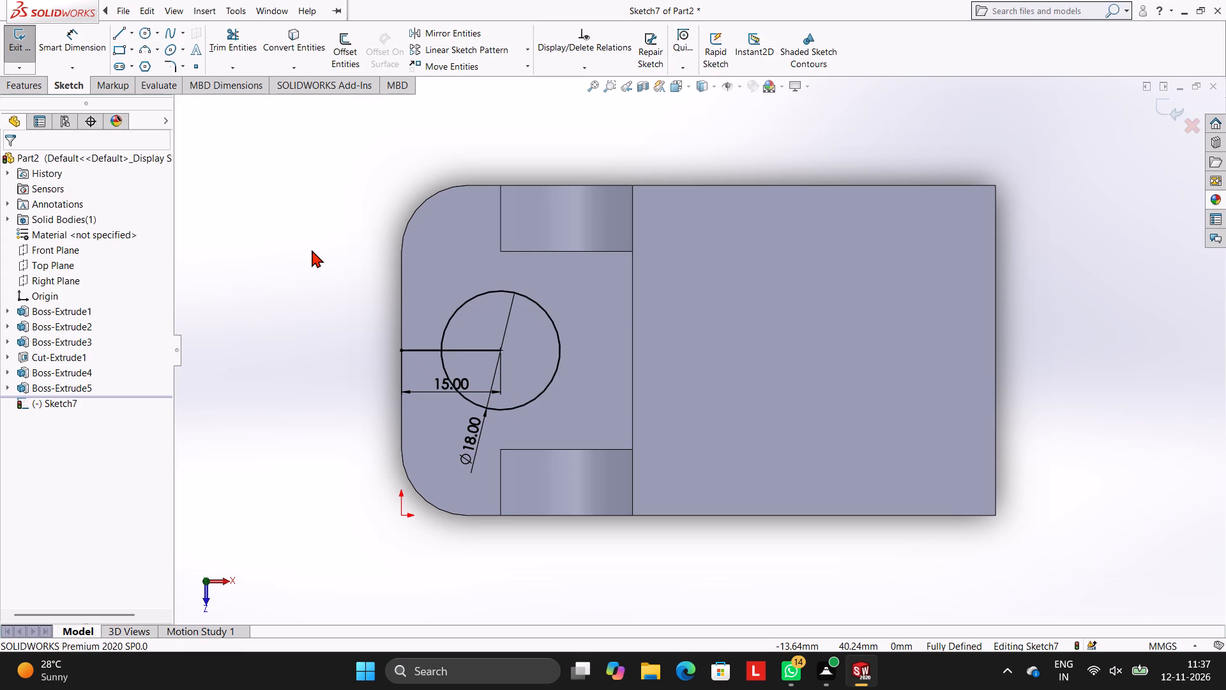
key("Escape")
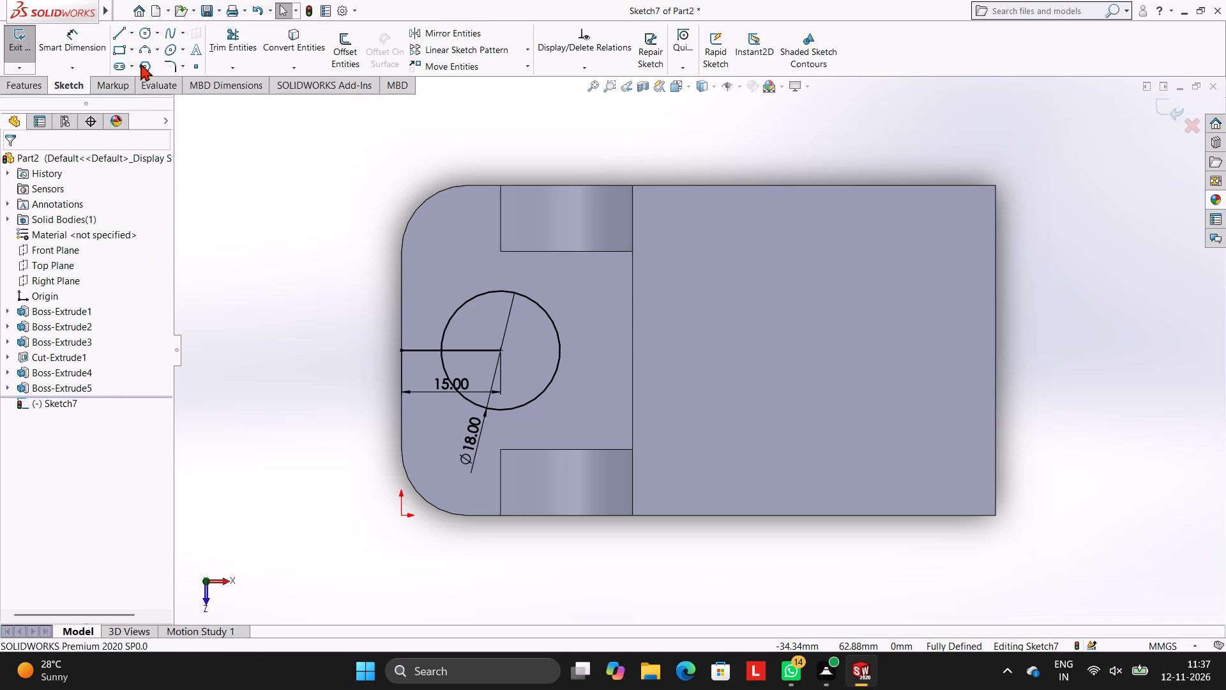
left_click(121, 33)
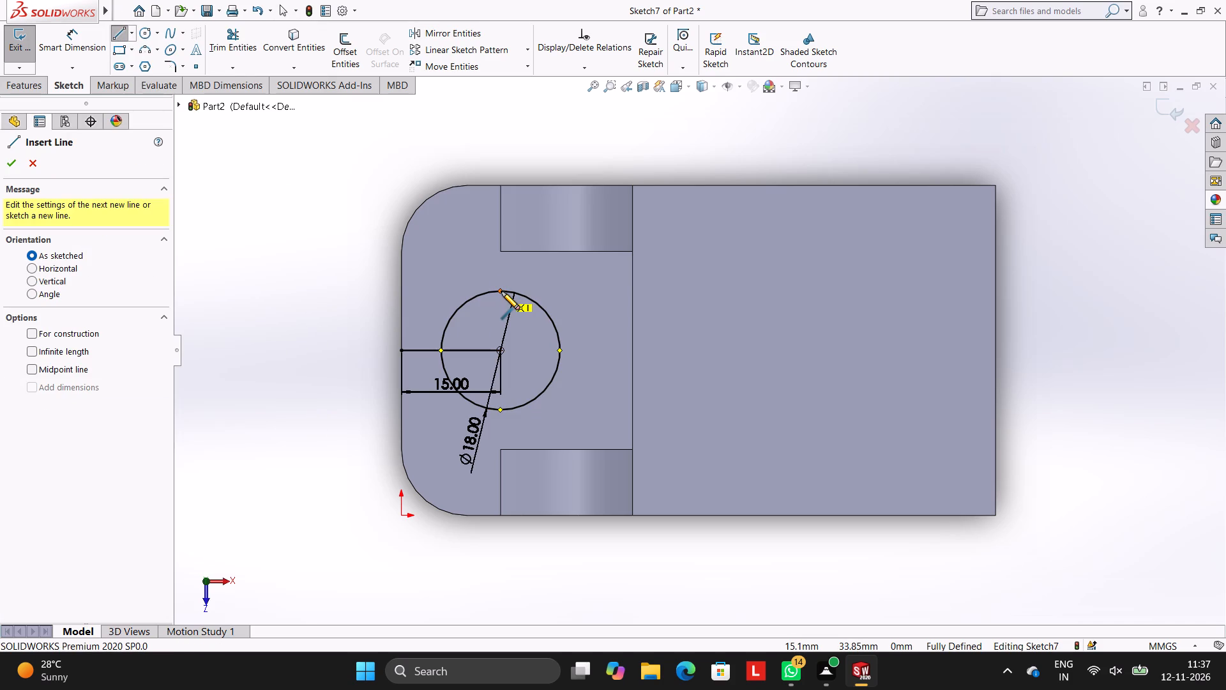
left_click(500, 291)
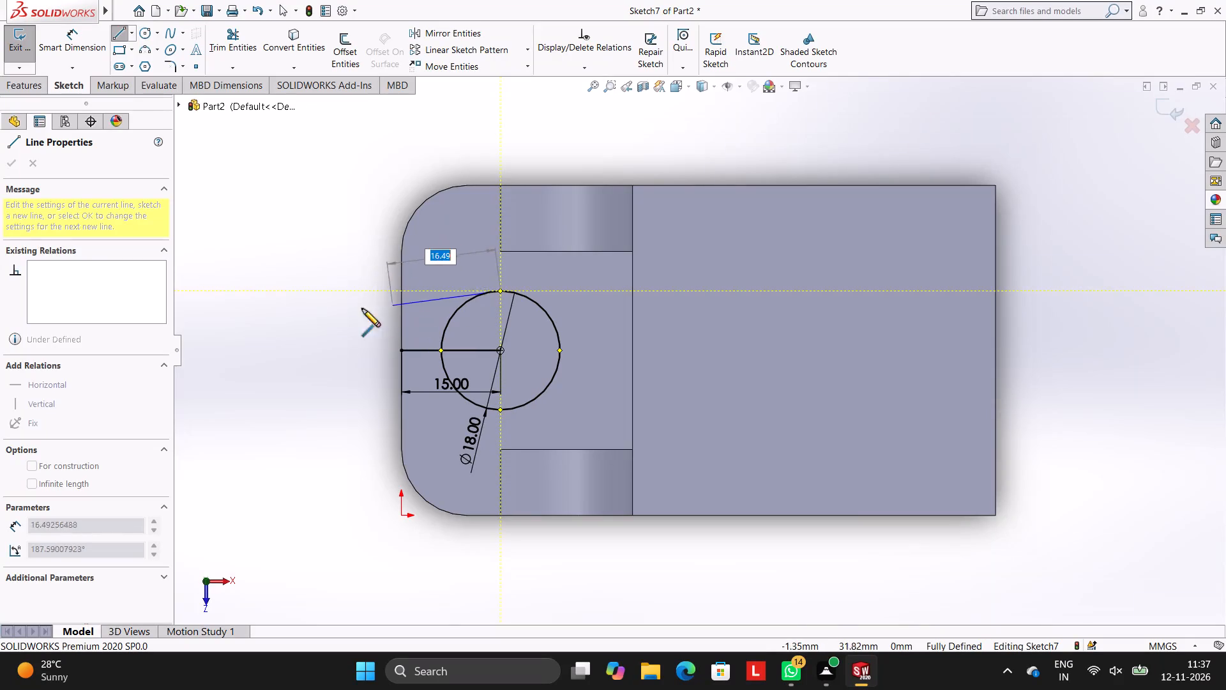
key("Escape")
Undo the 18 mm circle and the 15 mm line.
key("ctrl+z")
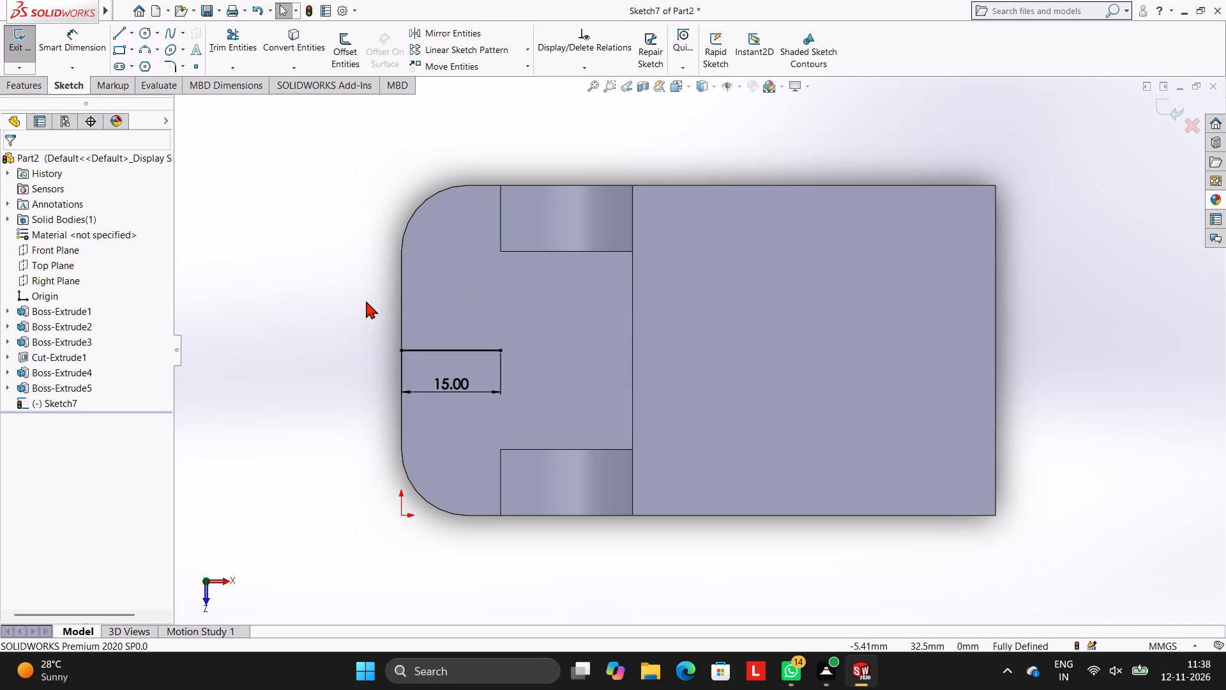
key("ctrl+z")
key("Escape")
Sketch an 18 mm horizontal line inward from the midpoint of the ledge's straight front edge.
left_click(116, 27)
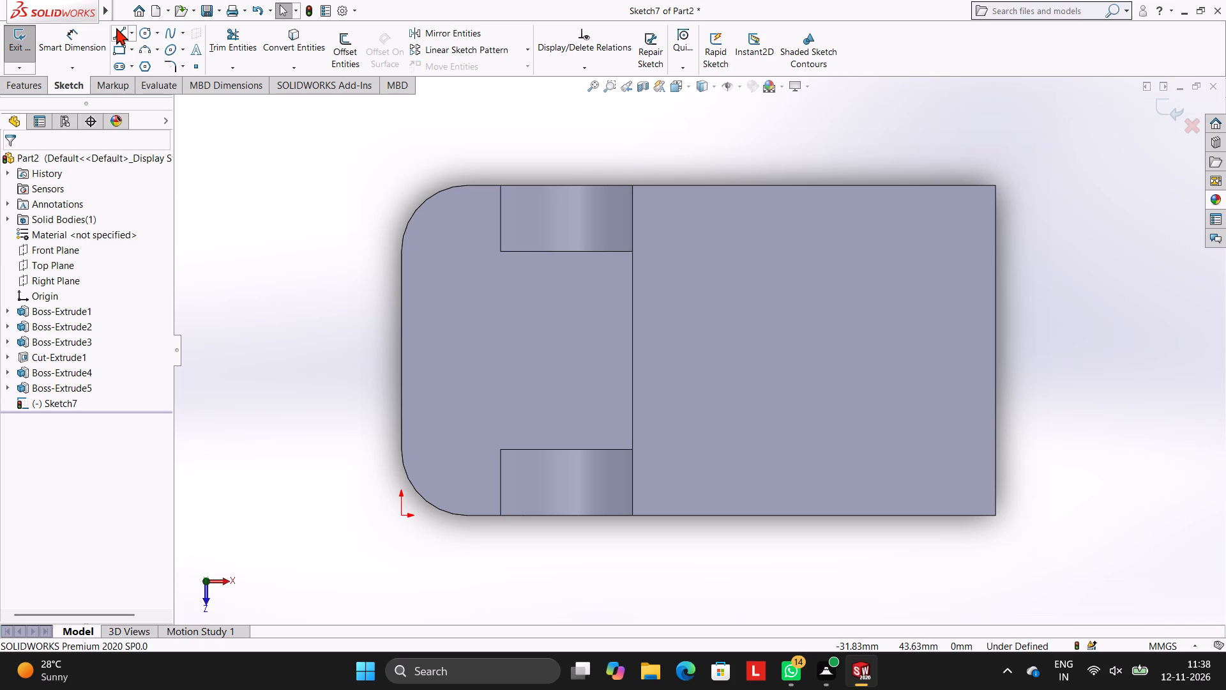
left_click(401, 351)
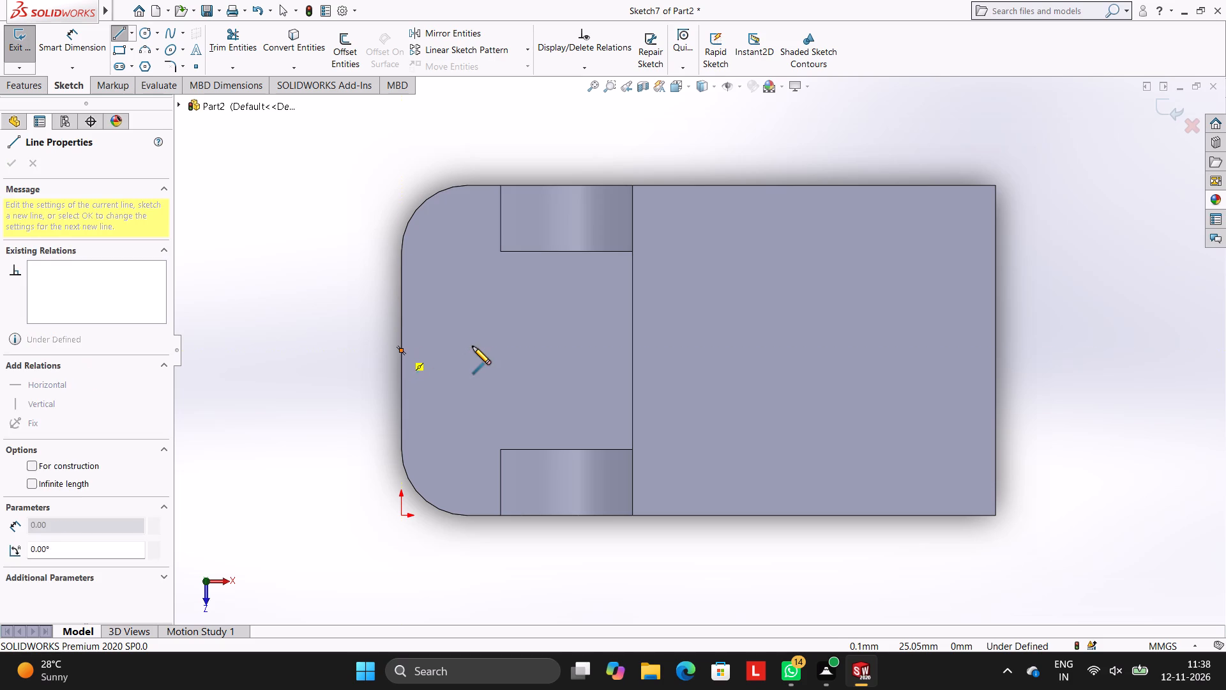
type("18")
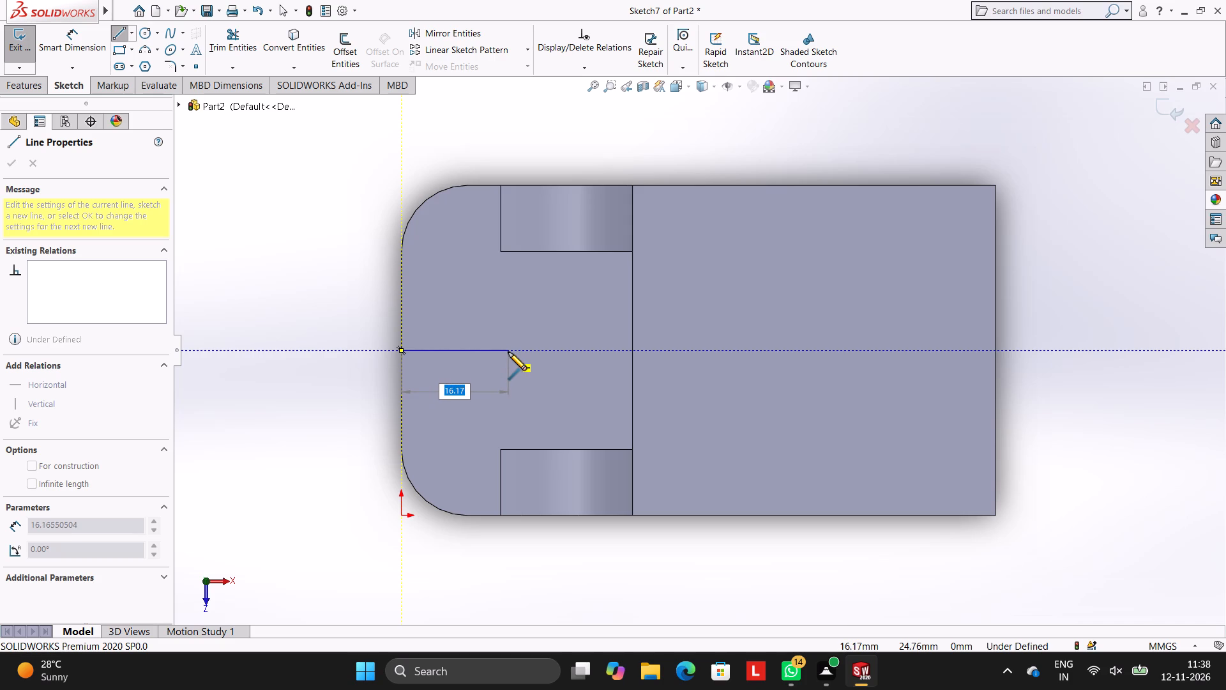
type("18")
key("Return")
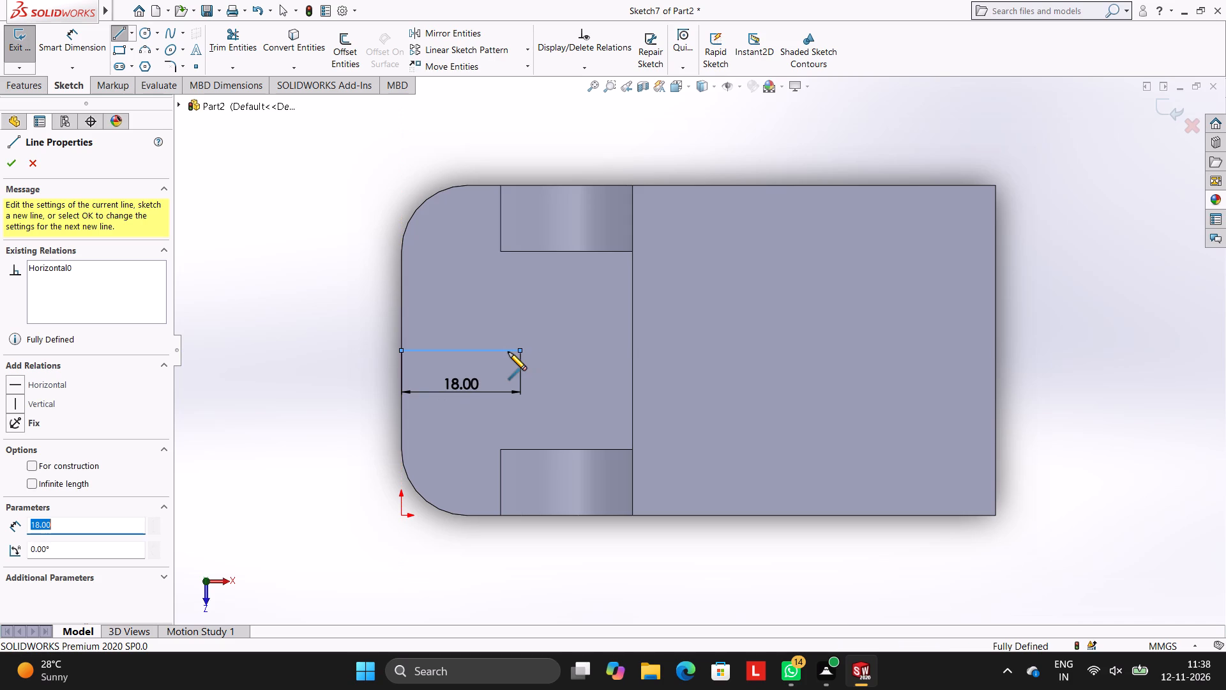
key("Escape")
key("Escape")
key("Escape")
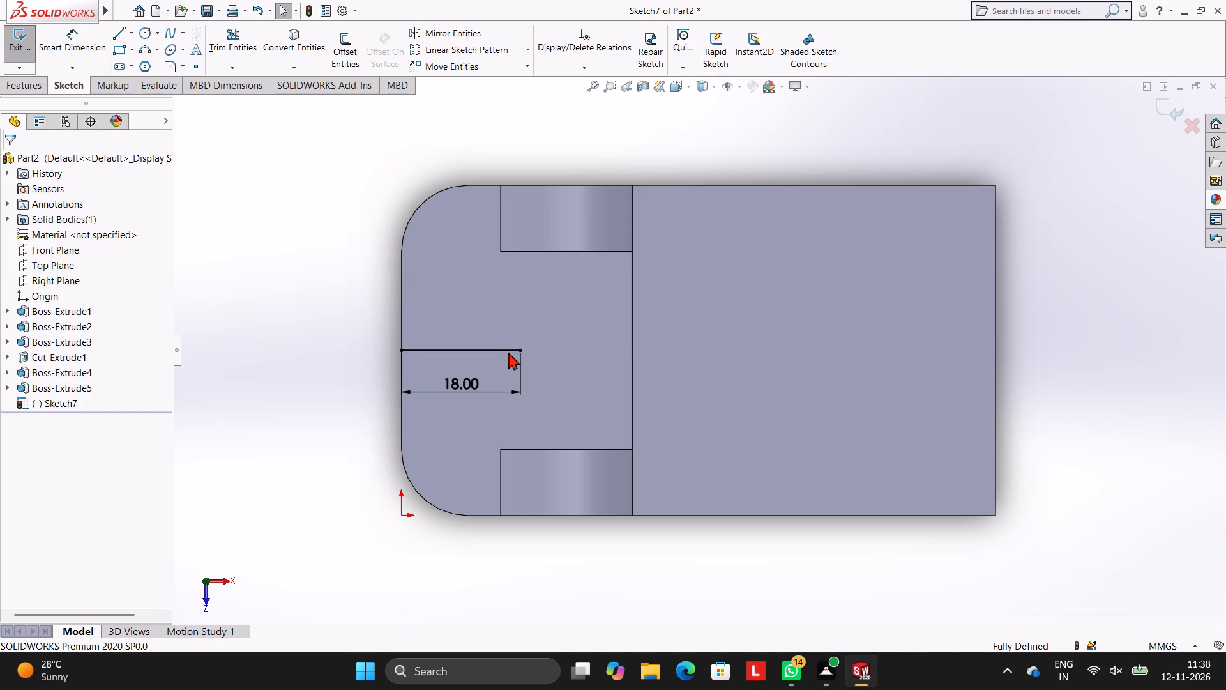
Sketch an 18 mm diameter circle centred on the inner end of the 18 mm line.
left_click(144, 29)
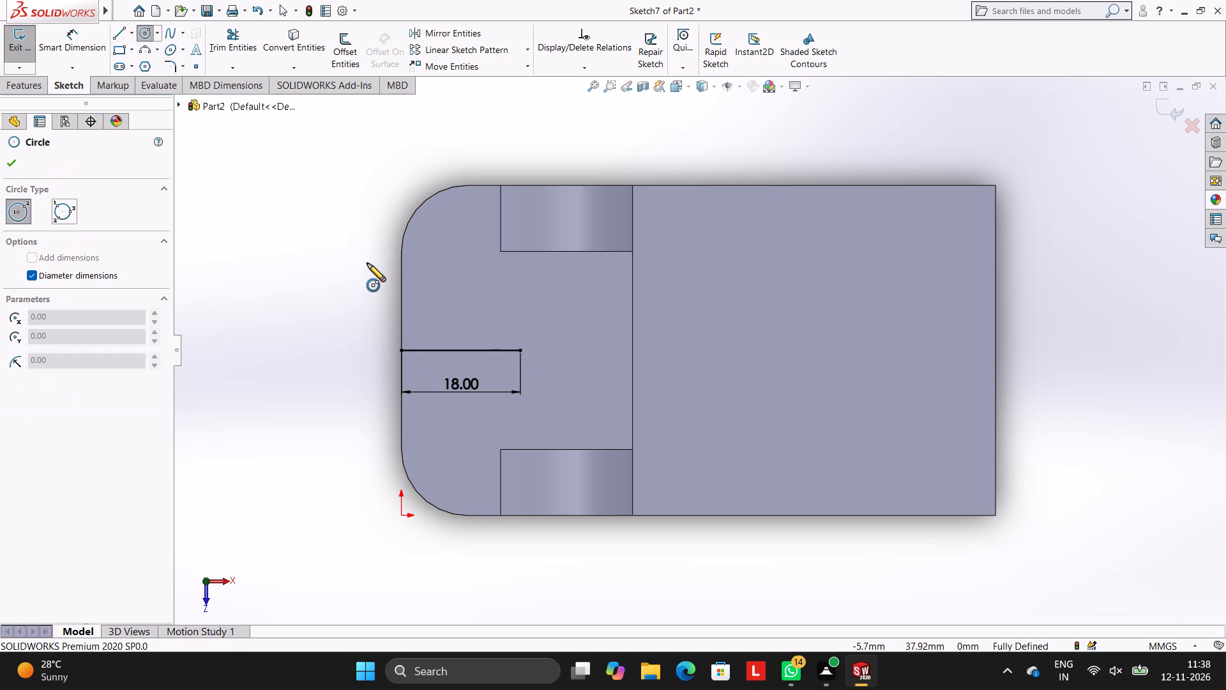
left_click(520, 349)
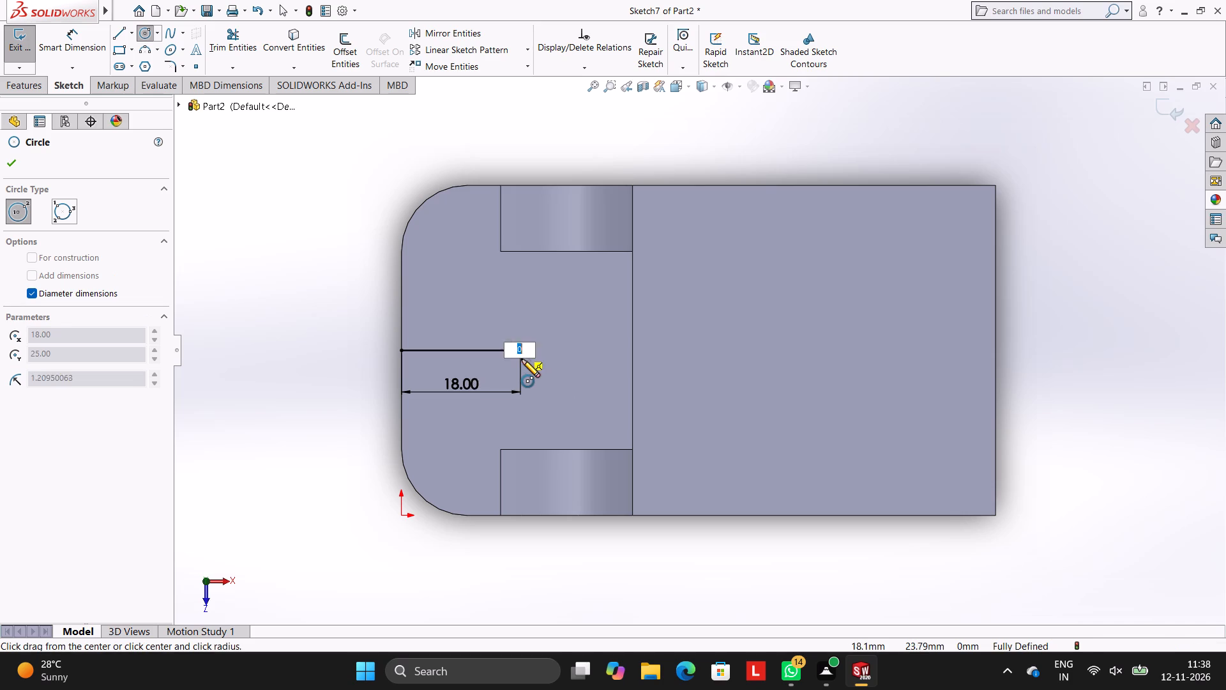
type("18")
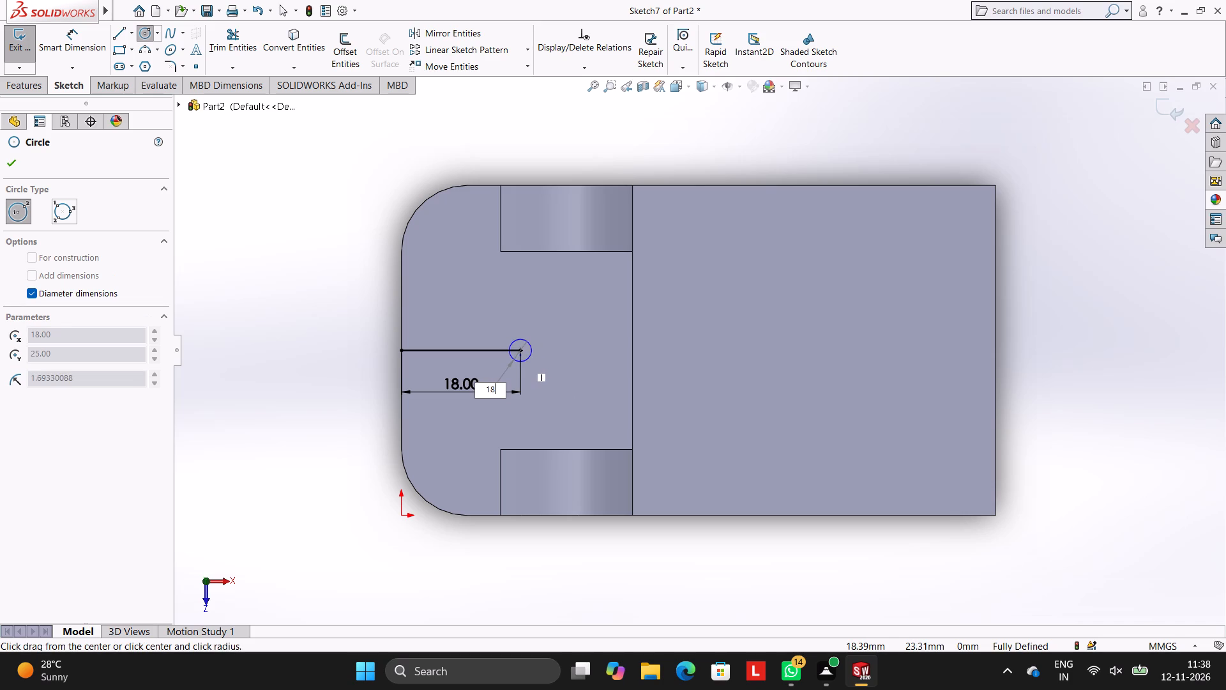
key("Return")
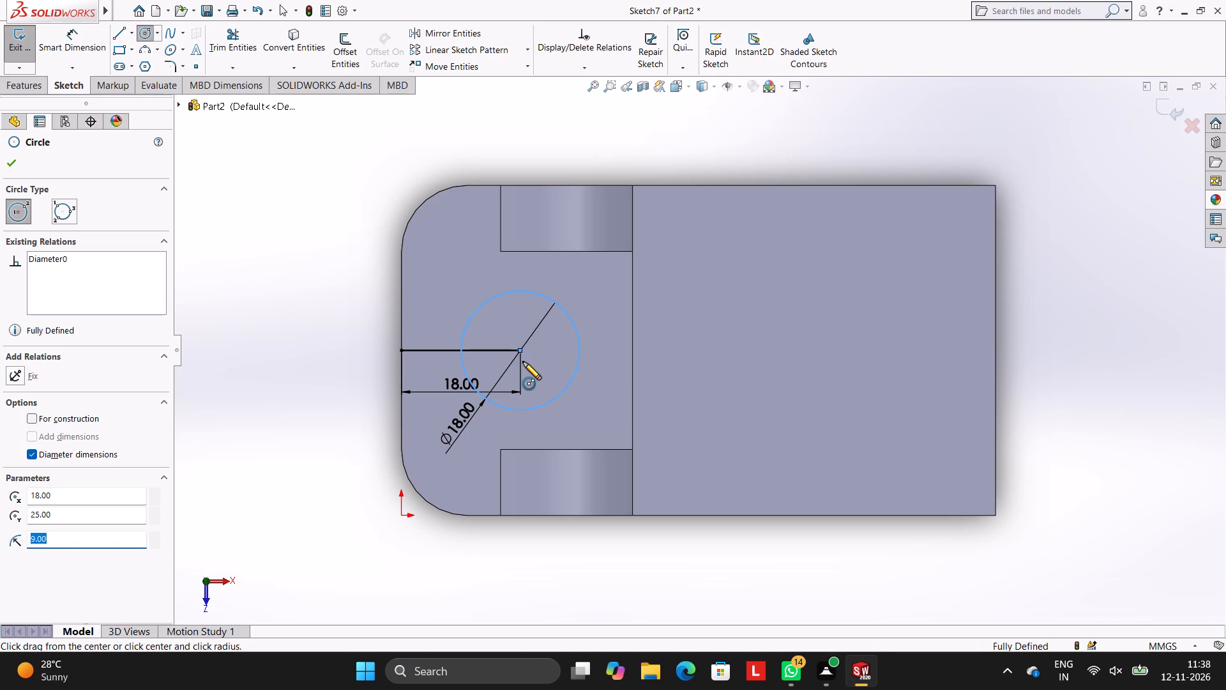
key("Escape")
key("Escape")
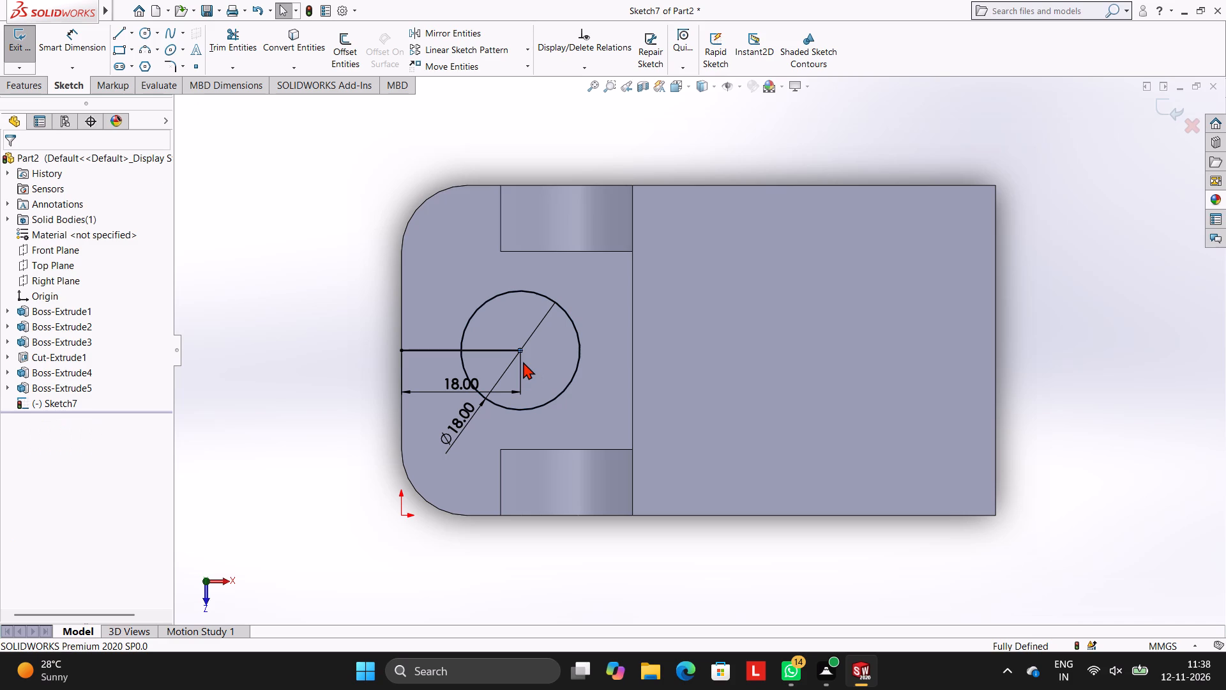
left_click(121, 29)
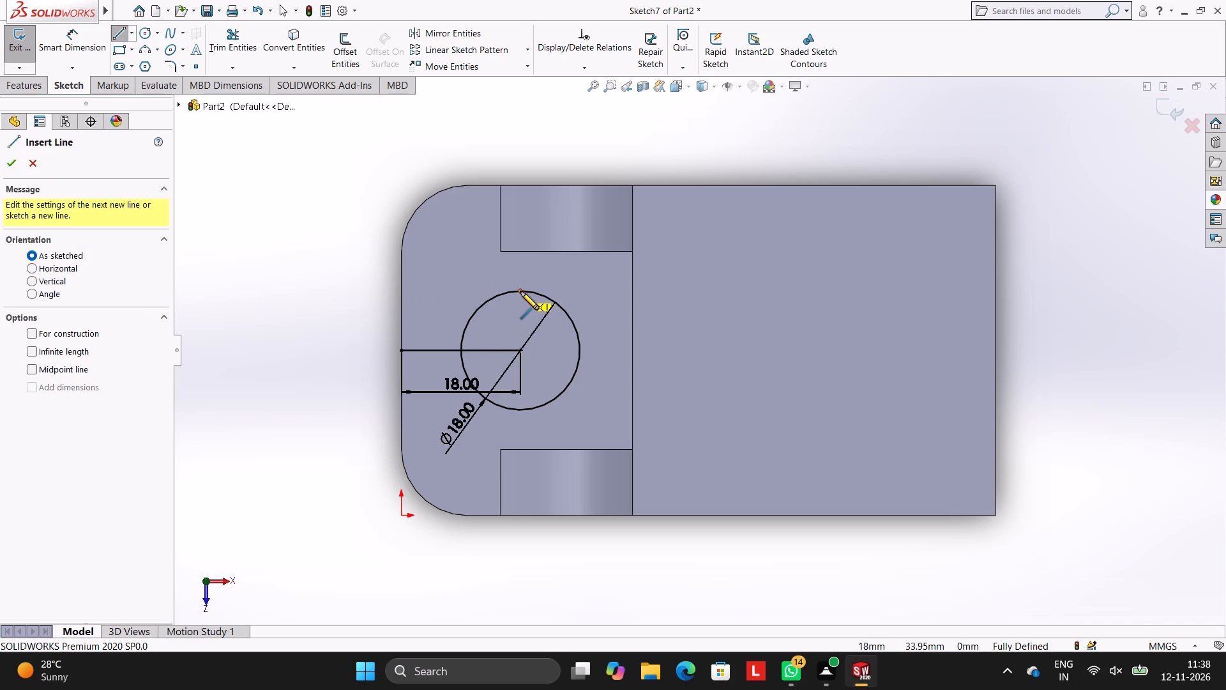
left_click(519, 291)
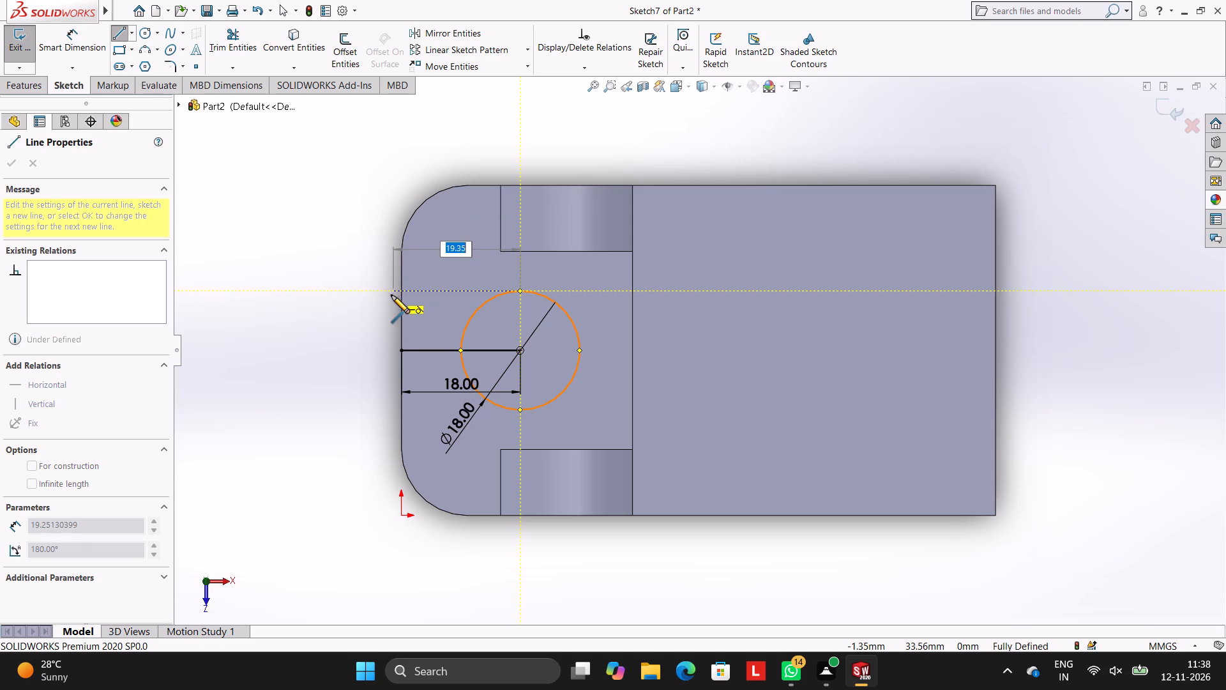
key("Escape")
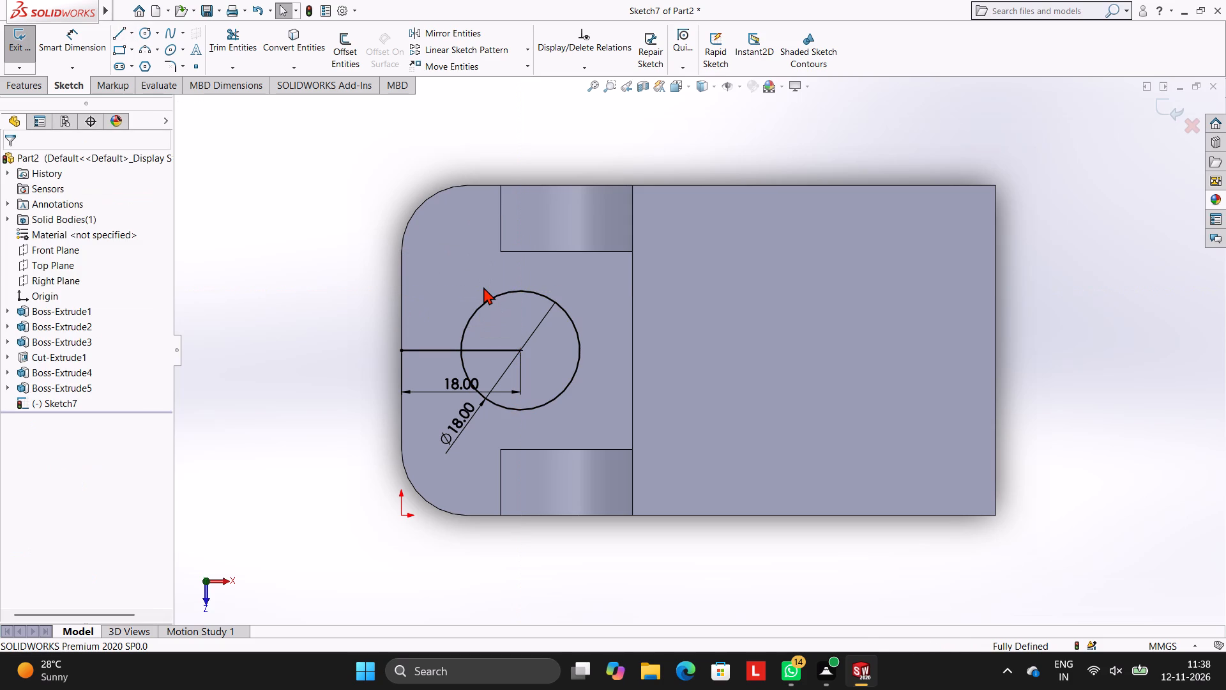
Sketch a slot outline about 16 mm long and 12 mm wide into the circle, starting with a 6 mm line from the front edge's midpoint.
left_click(120, 36)
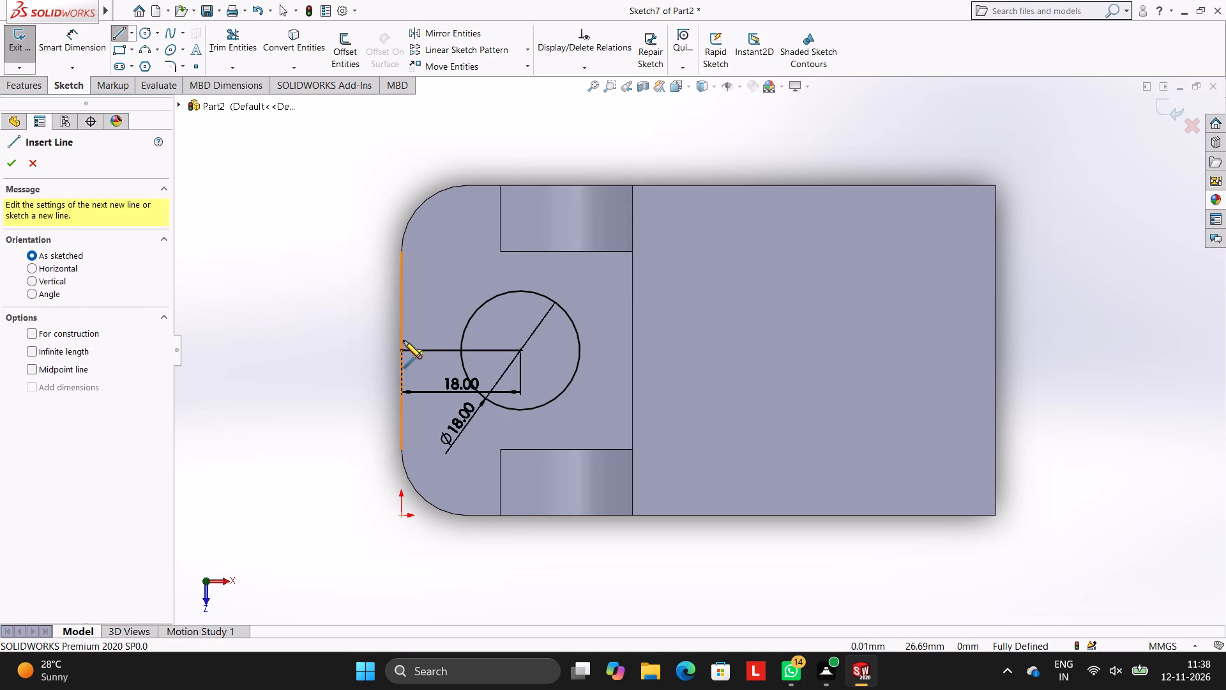
left_click(401, 350)
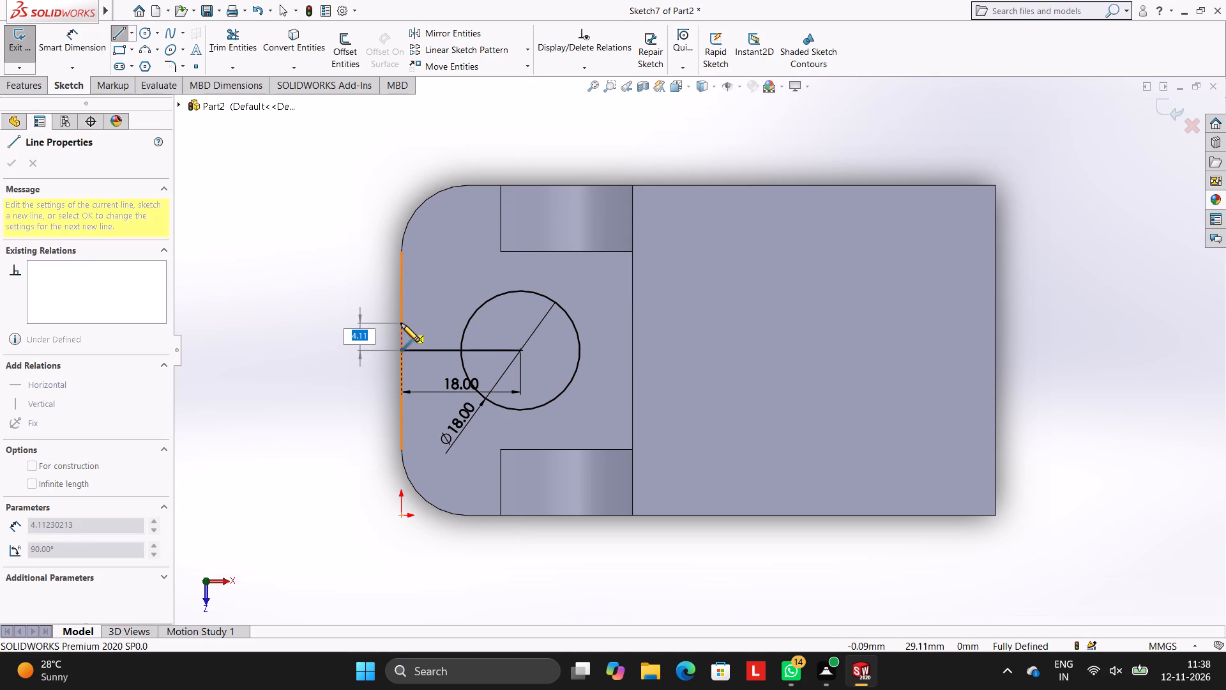
key("6")
key("Return")
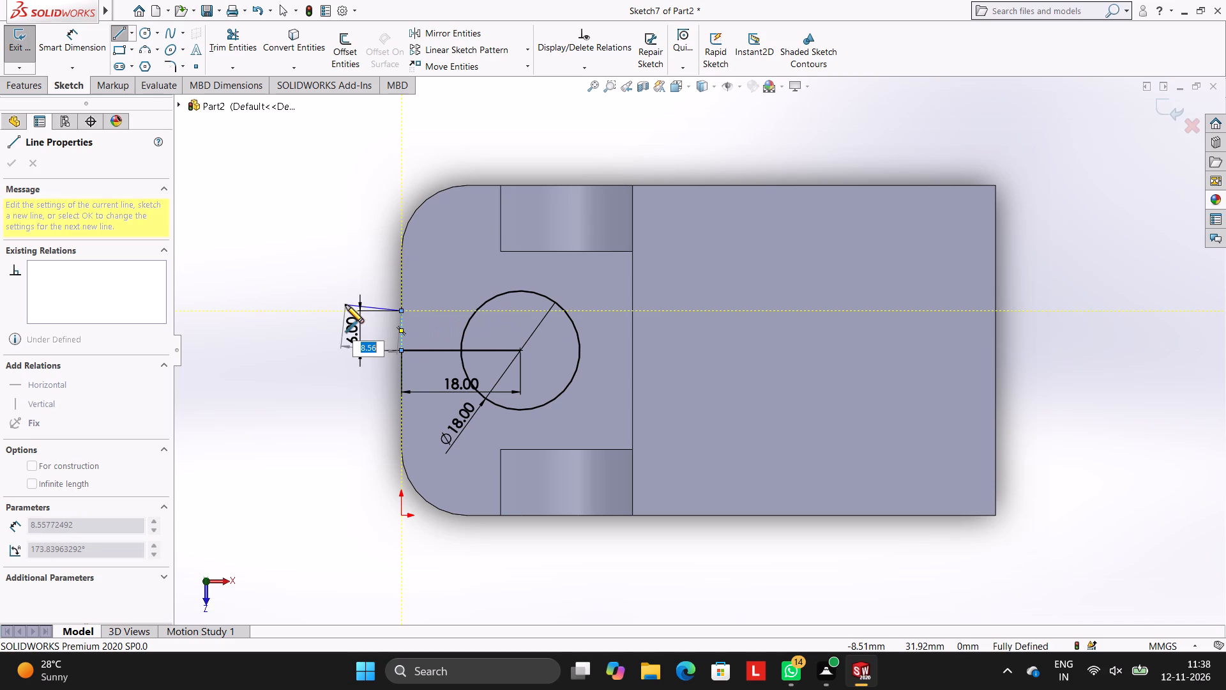
left_click(505, 310)
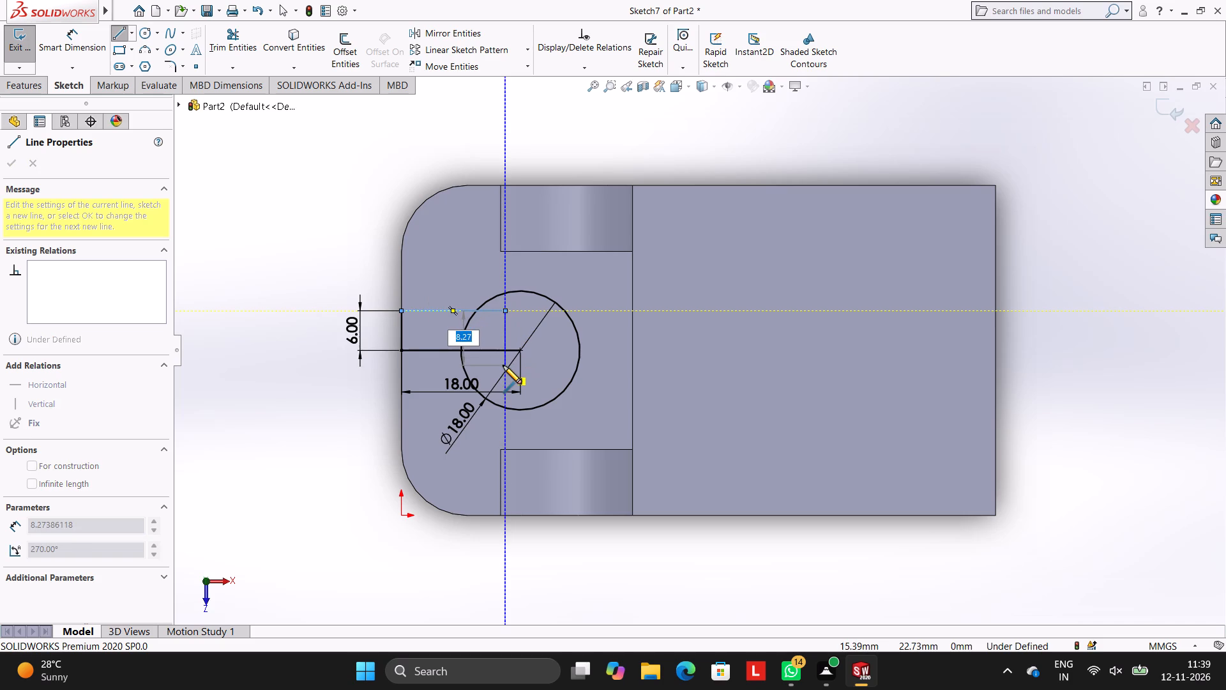
type("12")
key("Return")
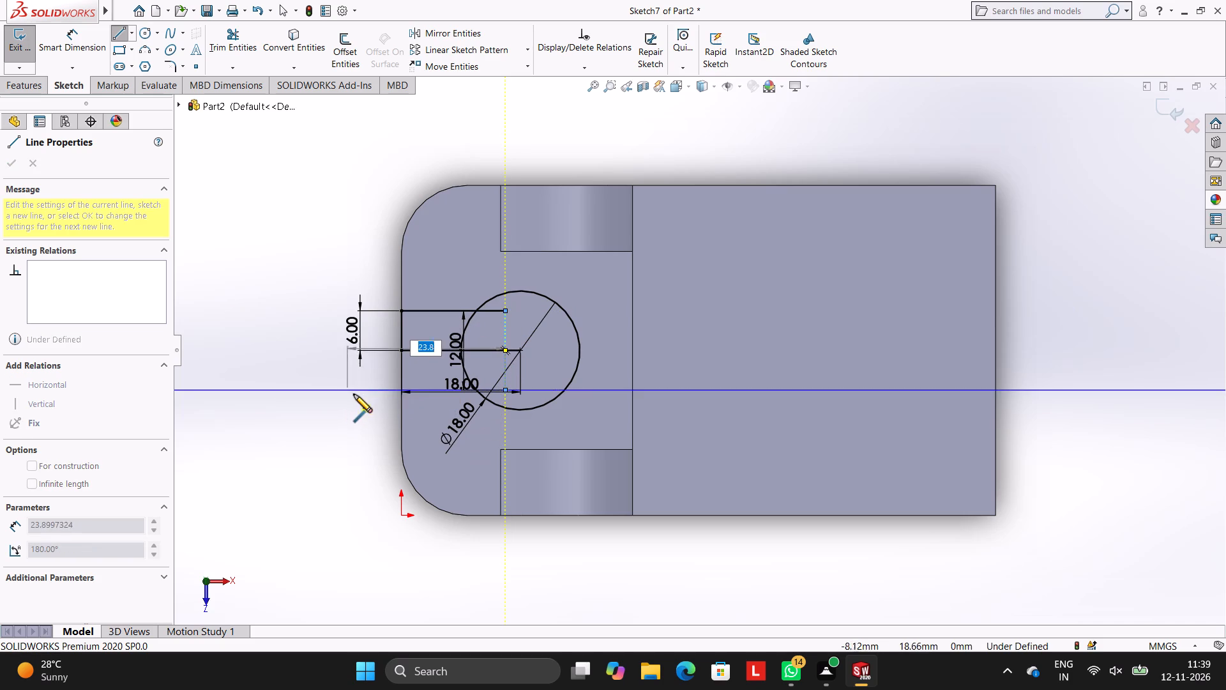
left_click(401, 389)
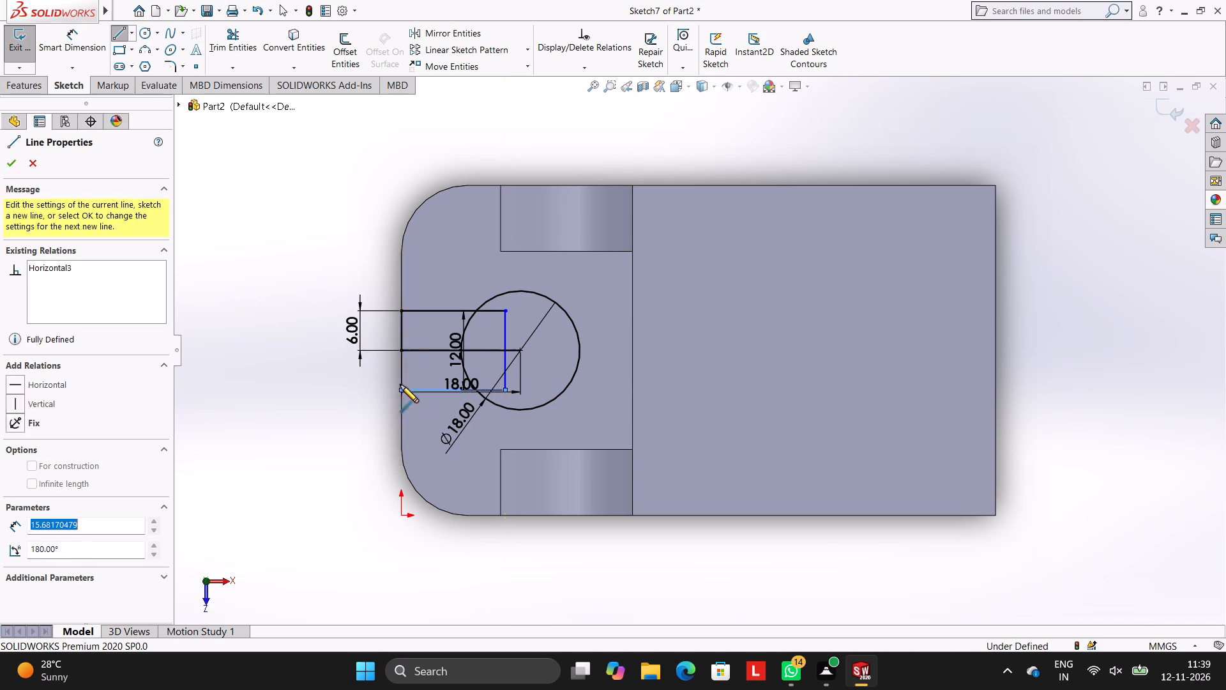
left_click(402, 350)
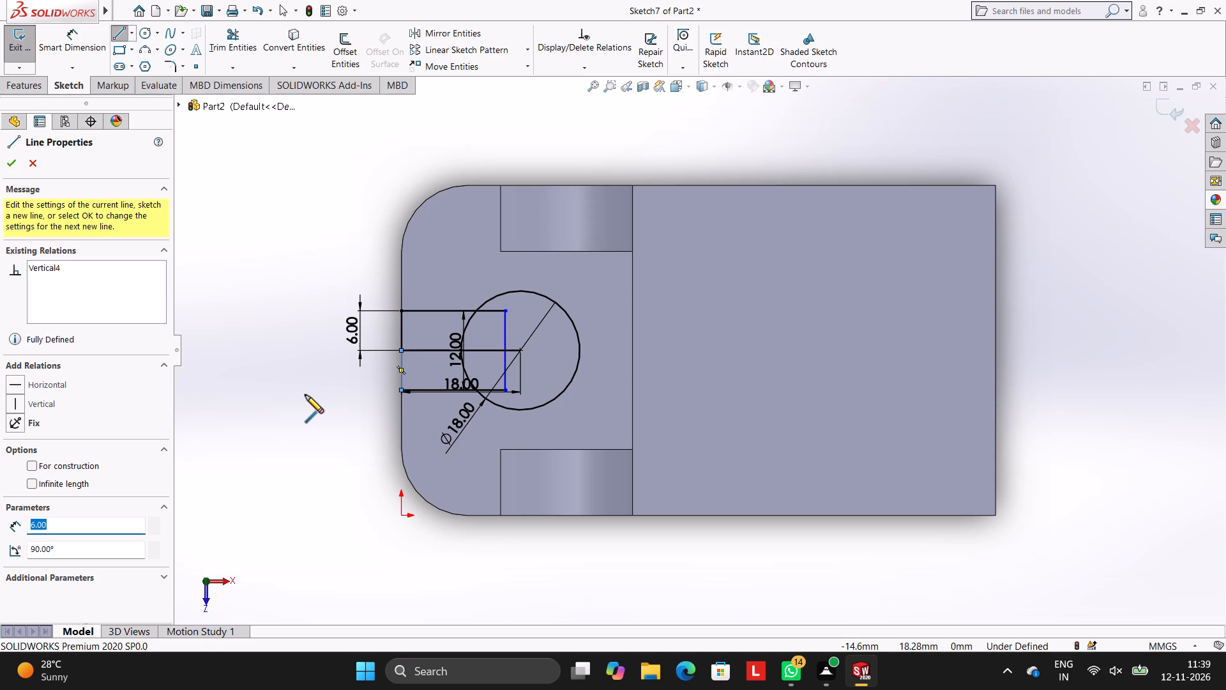
key("Escape")
key("Escape")
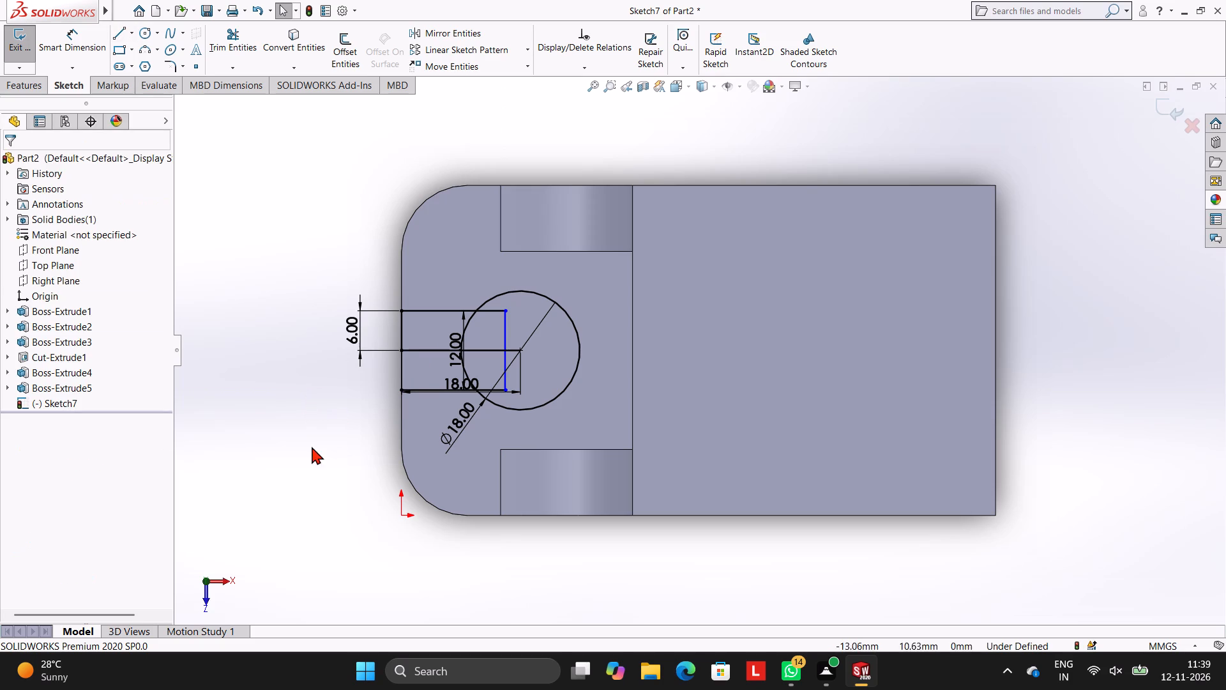
key("Escape")
Trim the circle's arc inside the slot, the centre line and the slot lines inside the circle, leaving a keyhole outline.
scroll(422, 447, "down", 2)
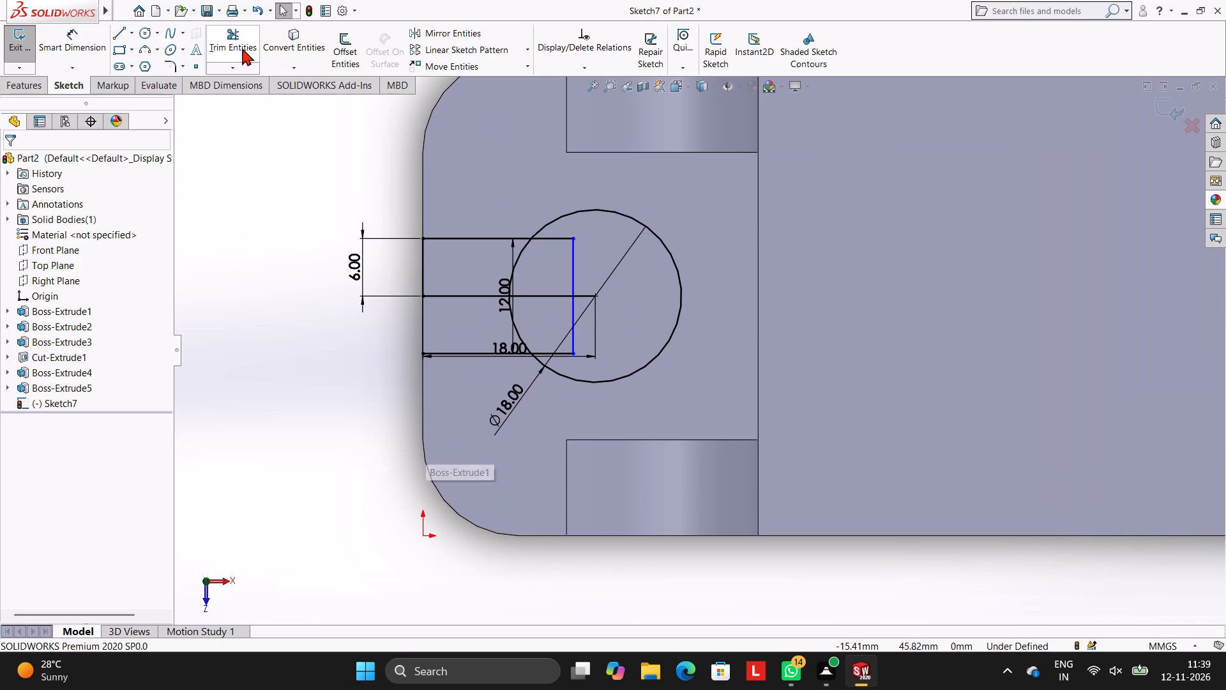
left_click(242, 48)
left_click(520, 257)
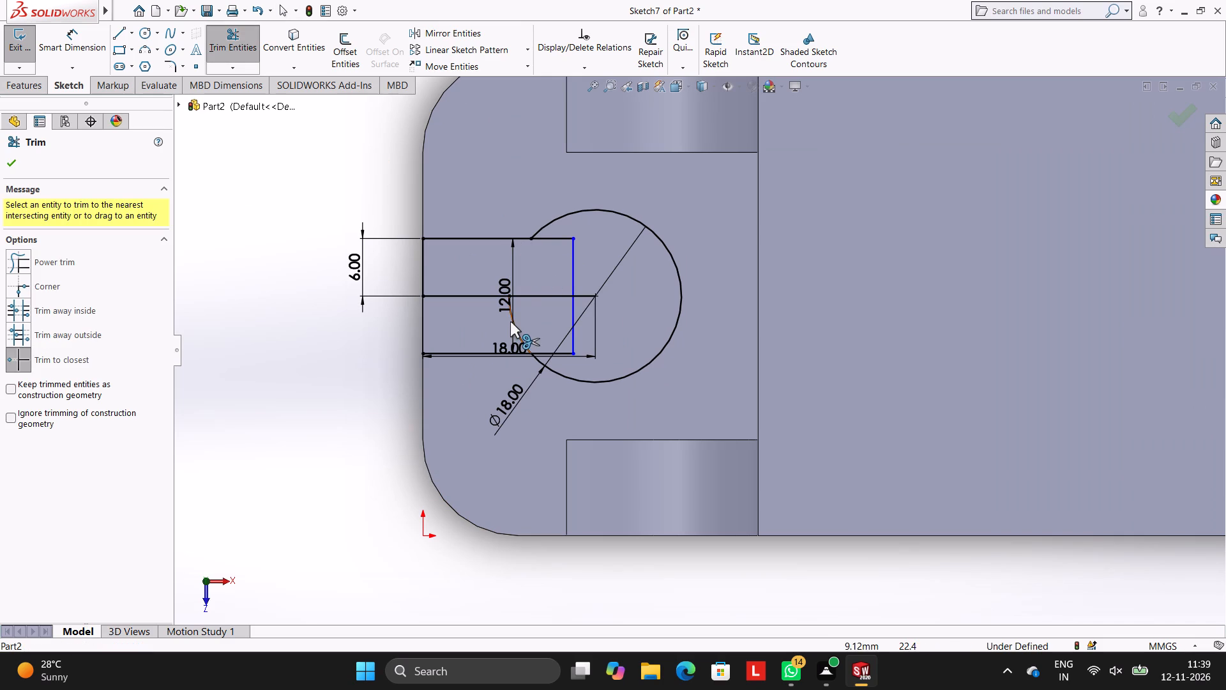
left_click(510, 321)
left_click(545, 296)
left_click(585, 295)
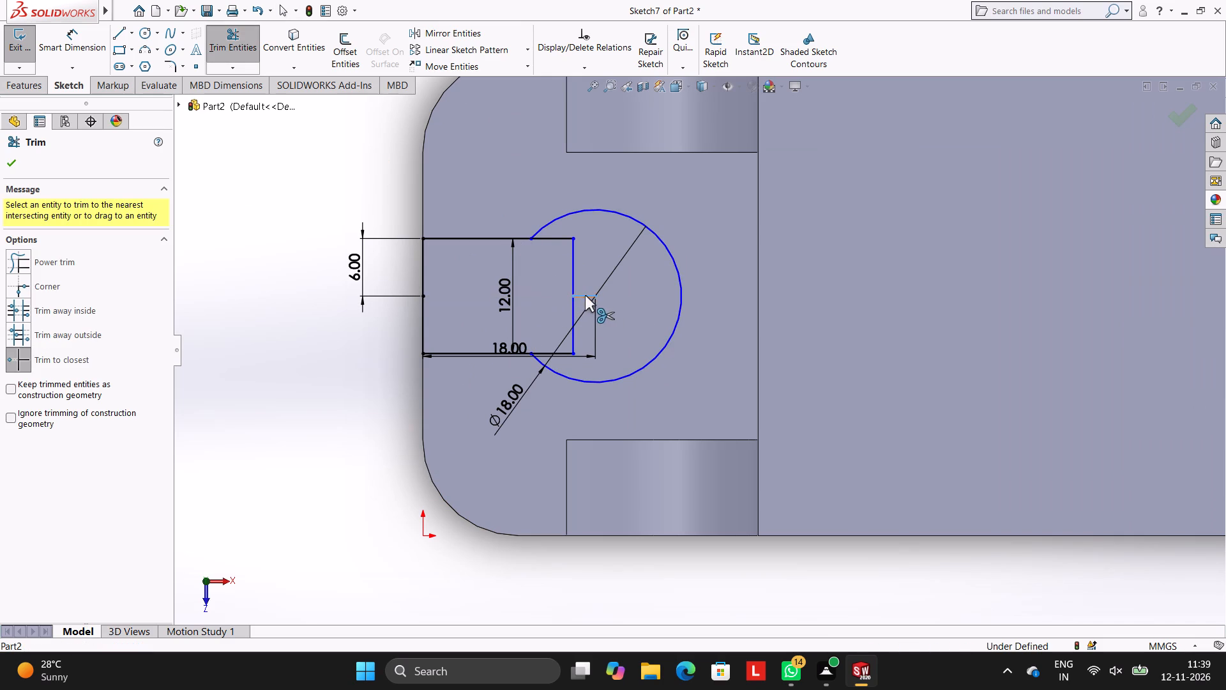
left_click(572, 282)
left_click(564, 240)
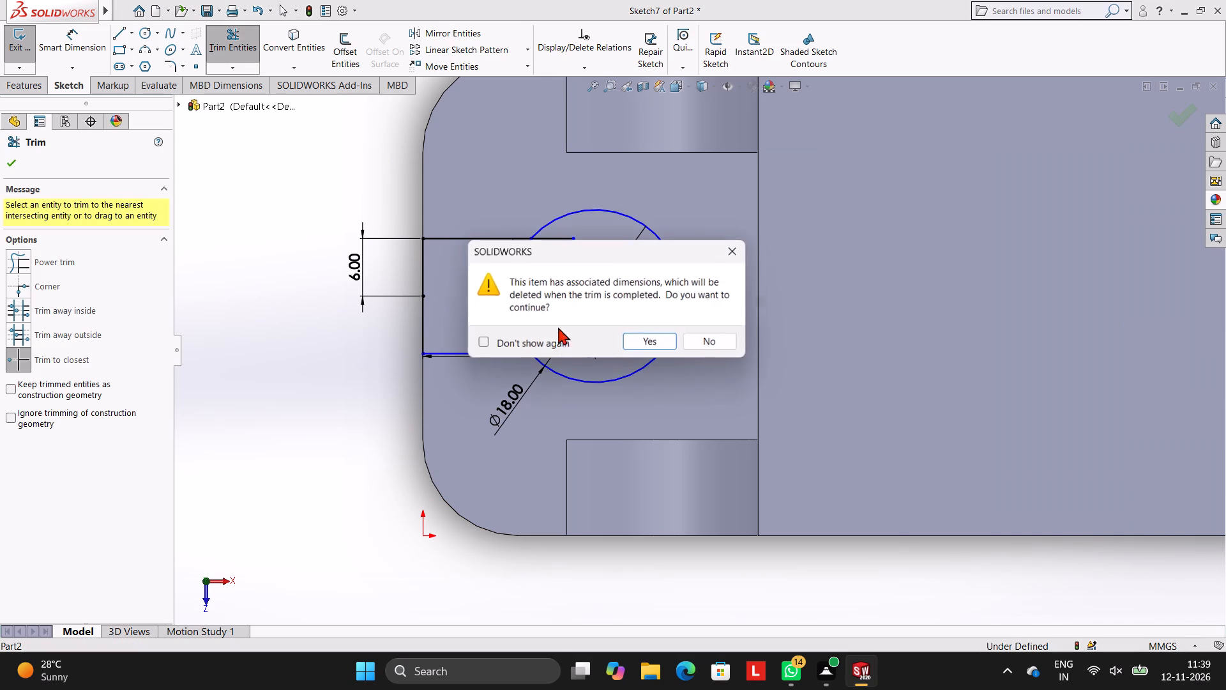
left_click(664, 333)
left_click(565, 353)
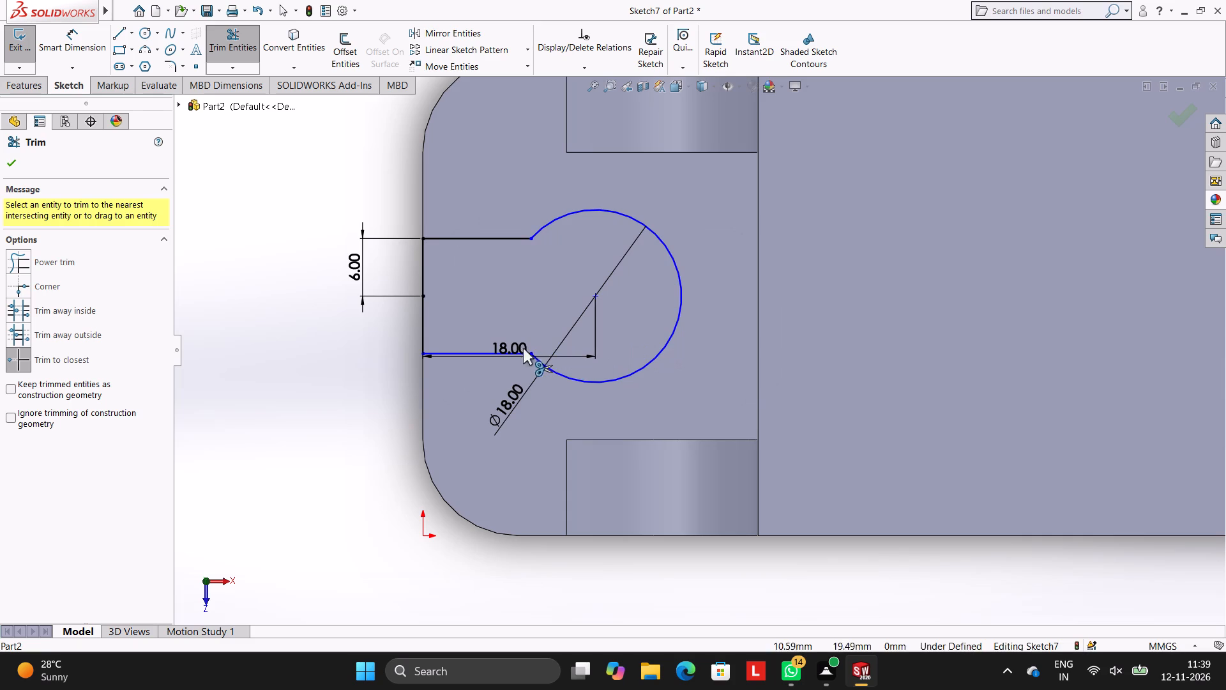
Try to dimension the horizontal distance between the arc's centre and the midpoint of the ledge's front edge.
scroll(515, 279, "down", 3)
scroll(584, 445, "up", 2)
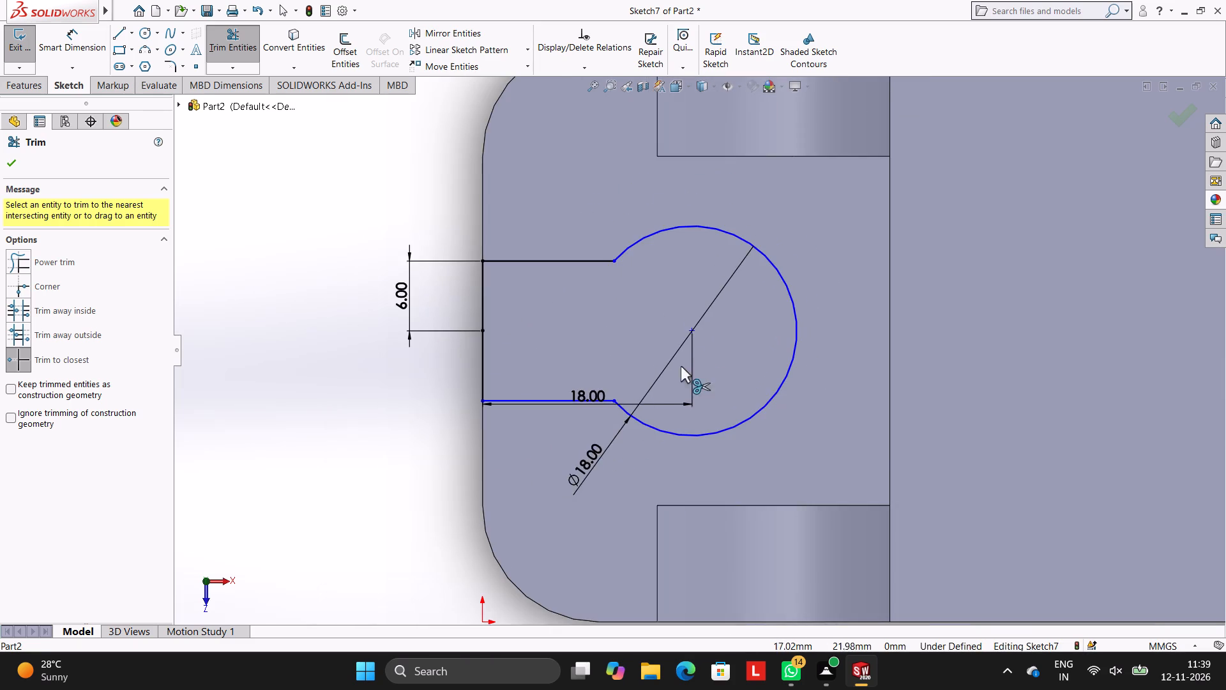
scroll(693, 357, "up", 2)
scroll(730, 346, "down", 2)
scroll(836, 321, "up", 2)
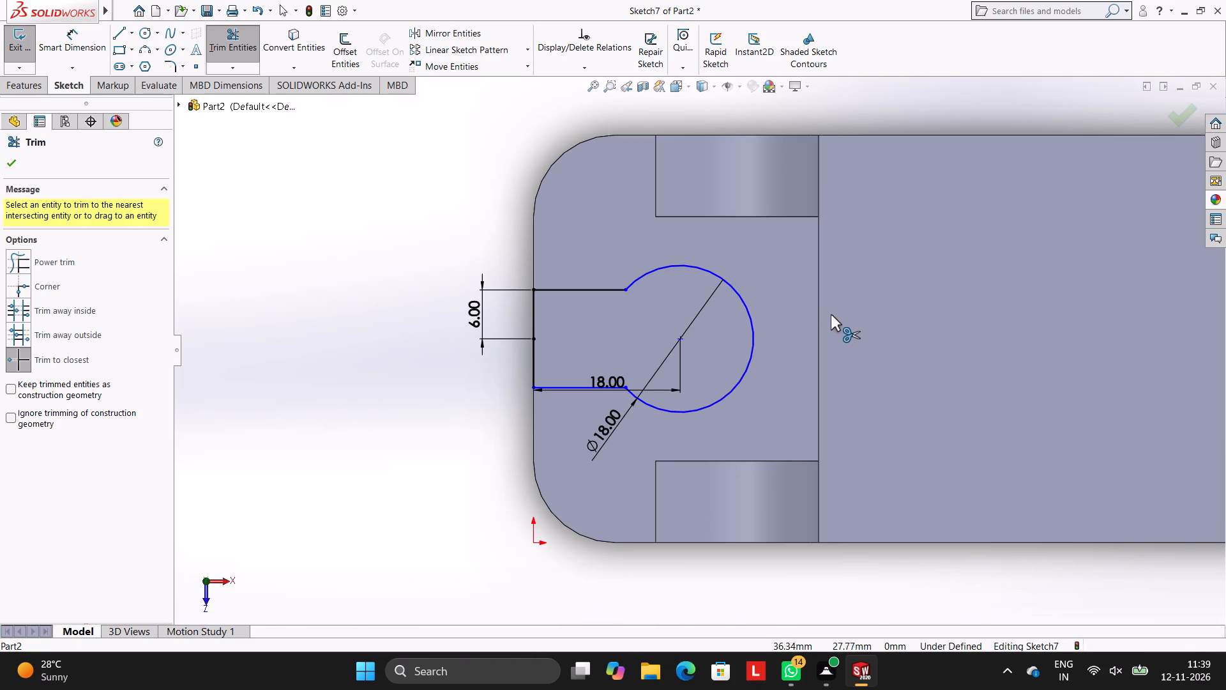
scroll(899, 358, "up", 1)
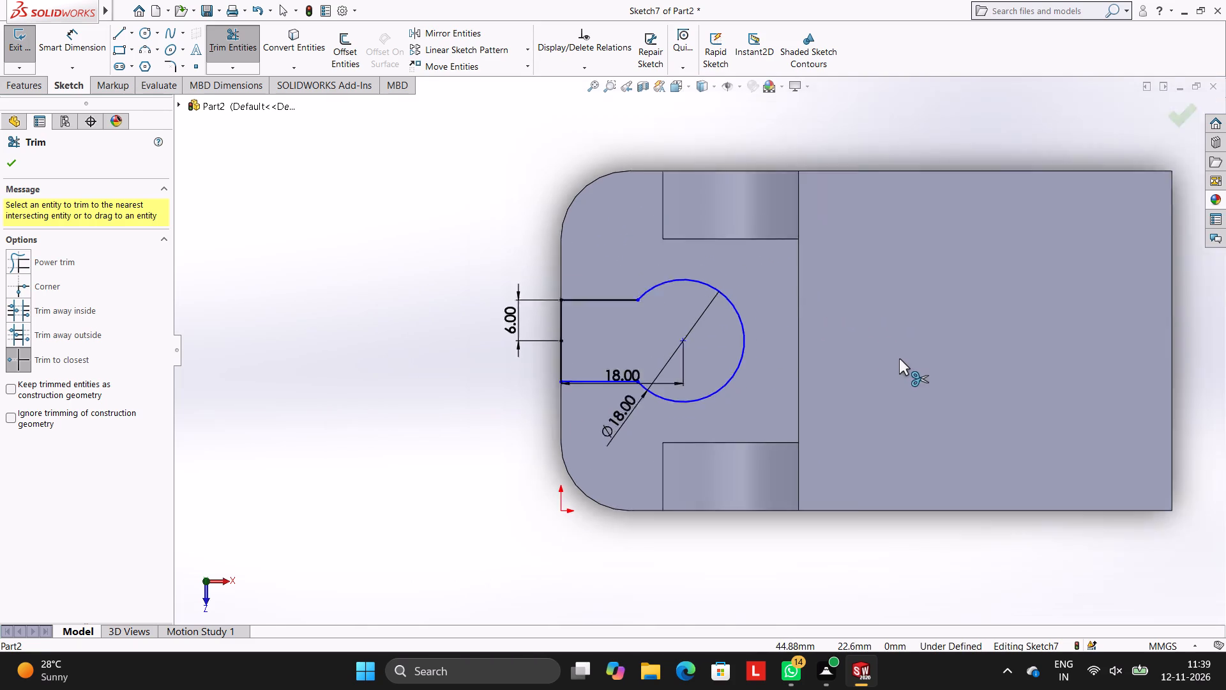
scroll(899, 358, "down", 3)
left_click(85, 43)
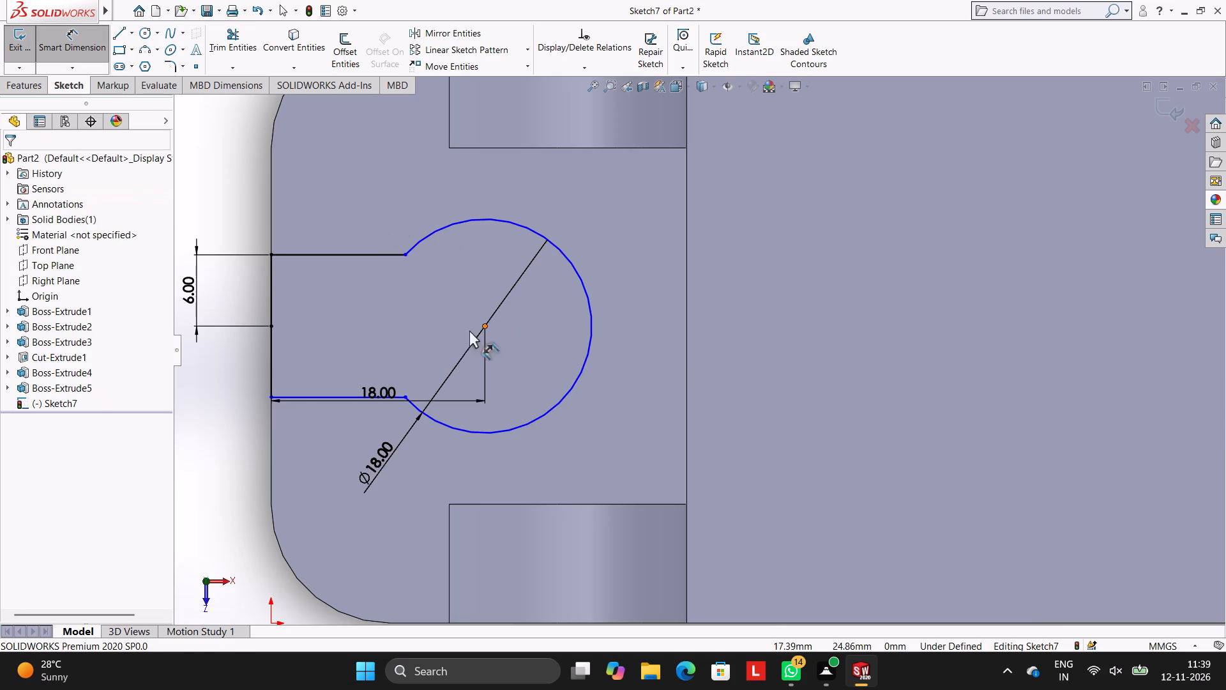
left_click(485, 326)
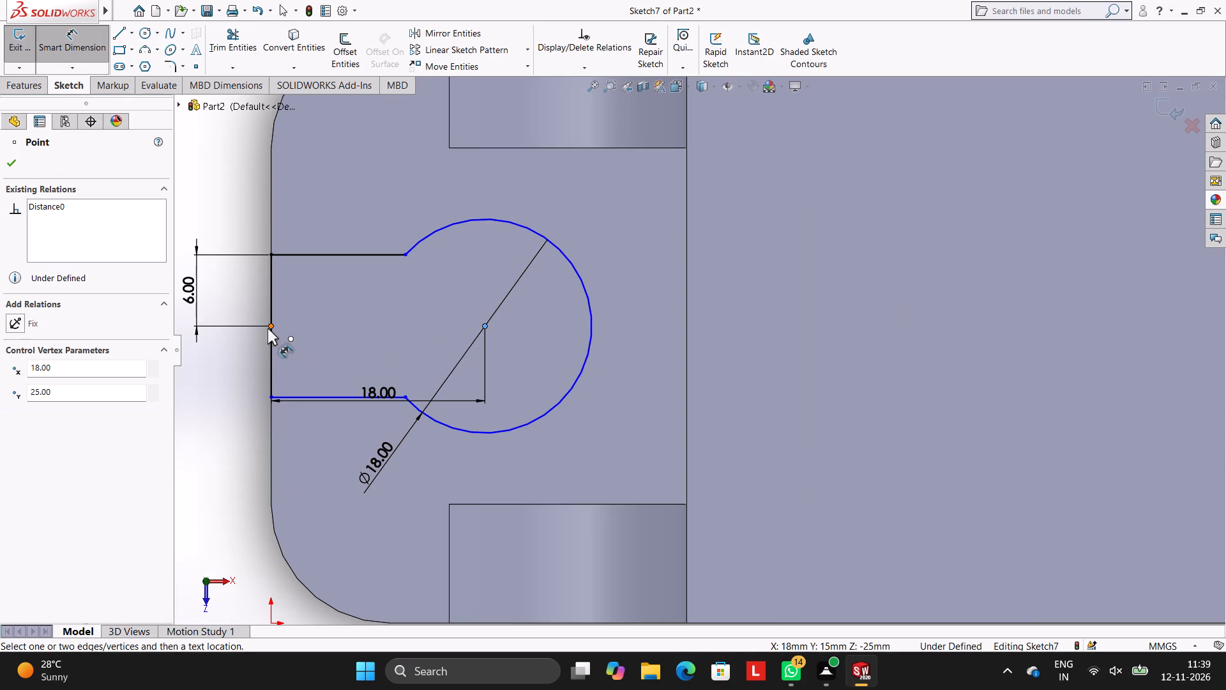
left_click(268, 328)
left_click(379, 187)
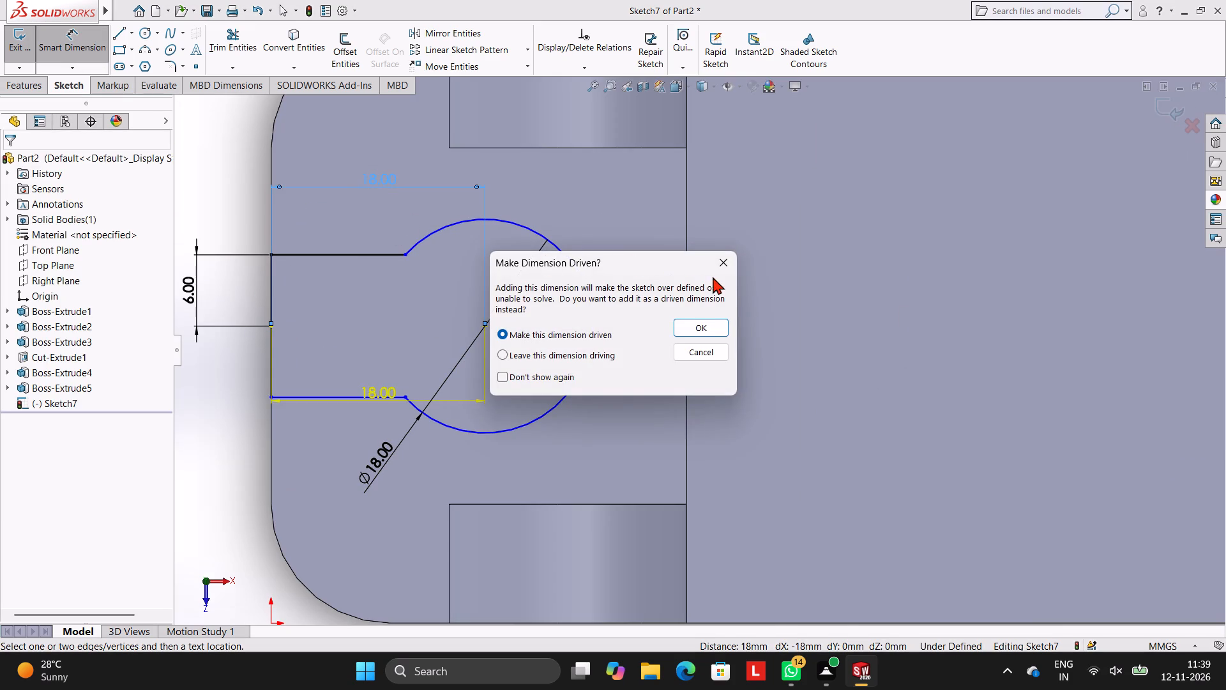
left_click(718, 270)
Dimension the horizontal distance from the arc's centre to the vertical edge where the ledge meets the raised block.
left_click(484, 326)
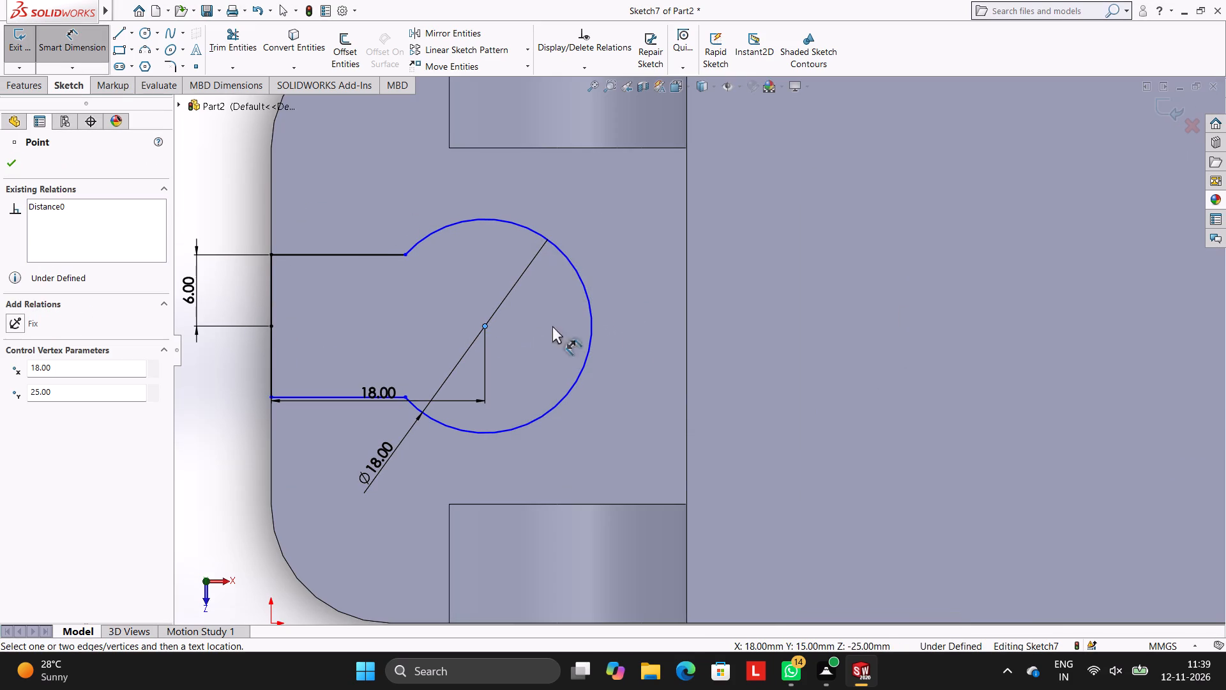
left_click(688, 333)
left_click(612, 189)
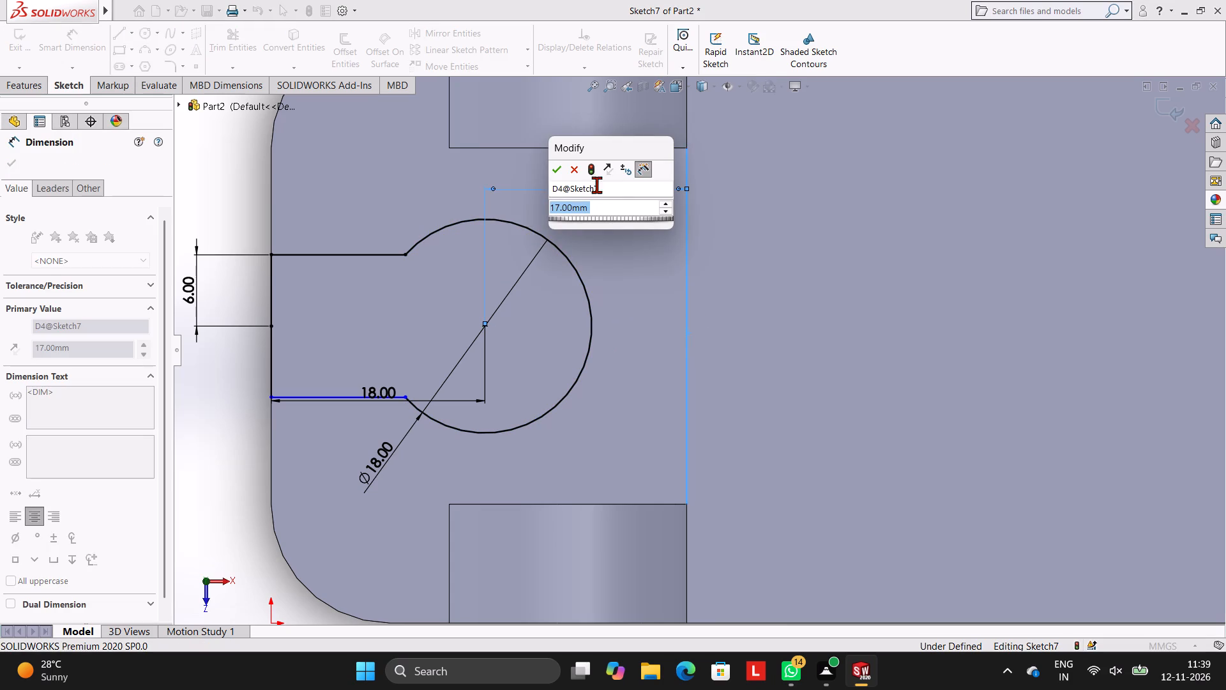
left_click(559, 168)
left_click(611, 234)
Dimension the spacing between the slot's two parallel horizontal lines.
left_click(335, 399)
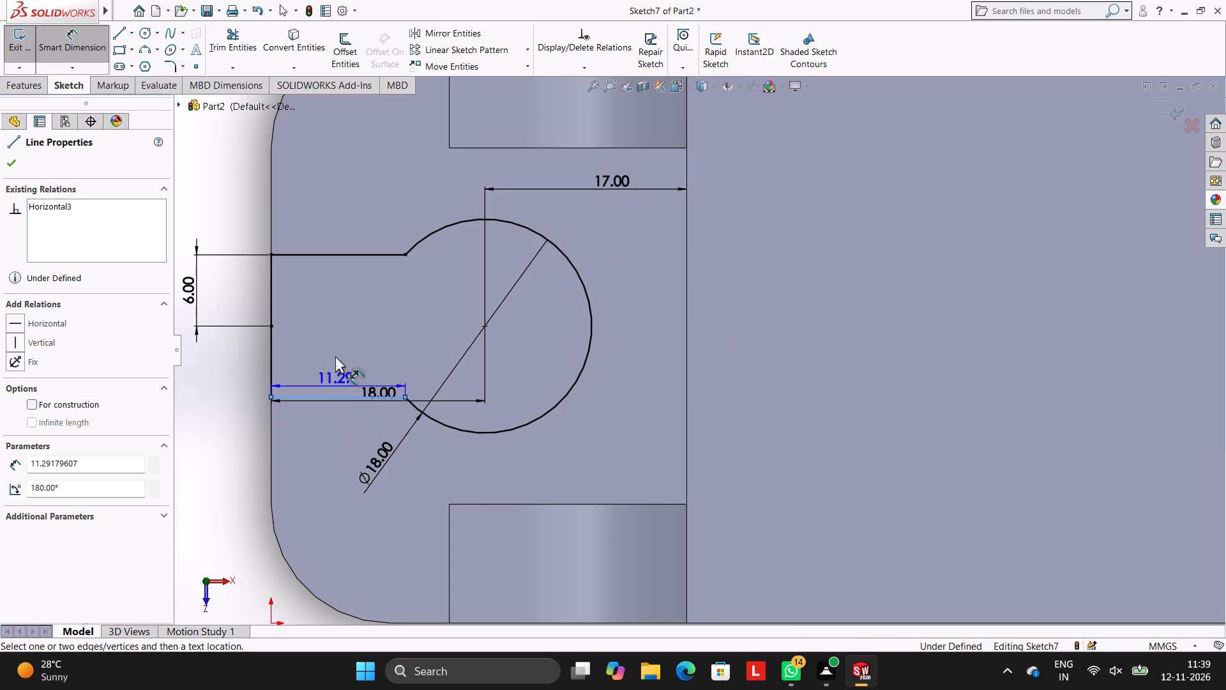
left_click(331, 252)
left_click(342, 305)
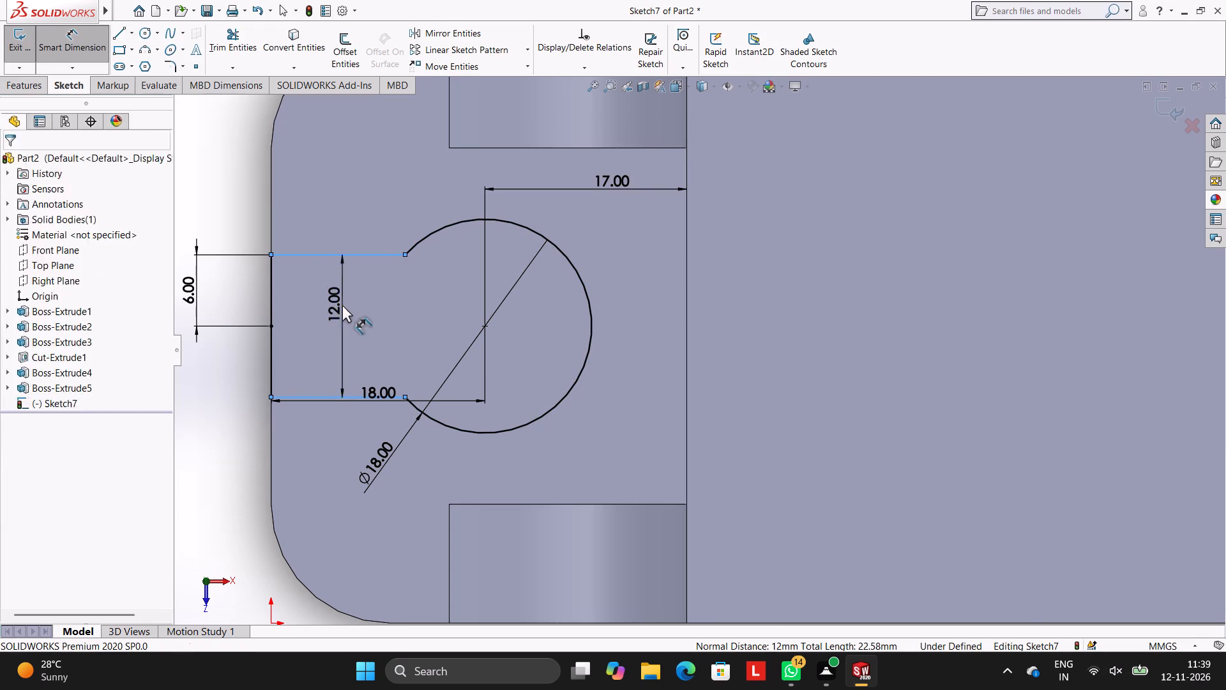
left_click(292, 282)
left_click(393, 300)
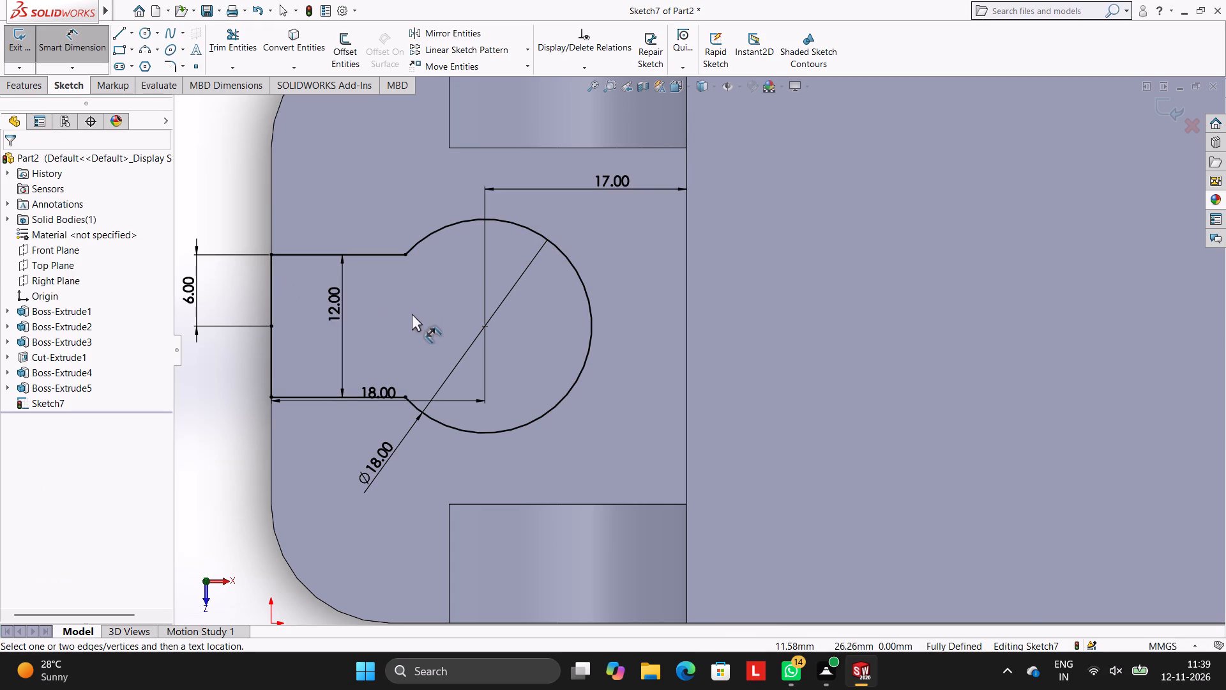
Cut-extrude the keyhole profile into the ledge to a blind depth of 15 mm.
scroll(357, 302, "up", 2)
scroll(590, 316, "up", 2)
scroll(588, 316, "down", 1)
left_click(19, 85)
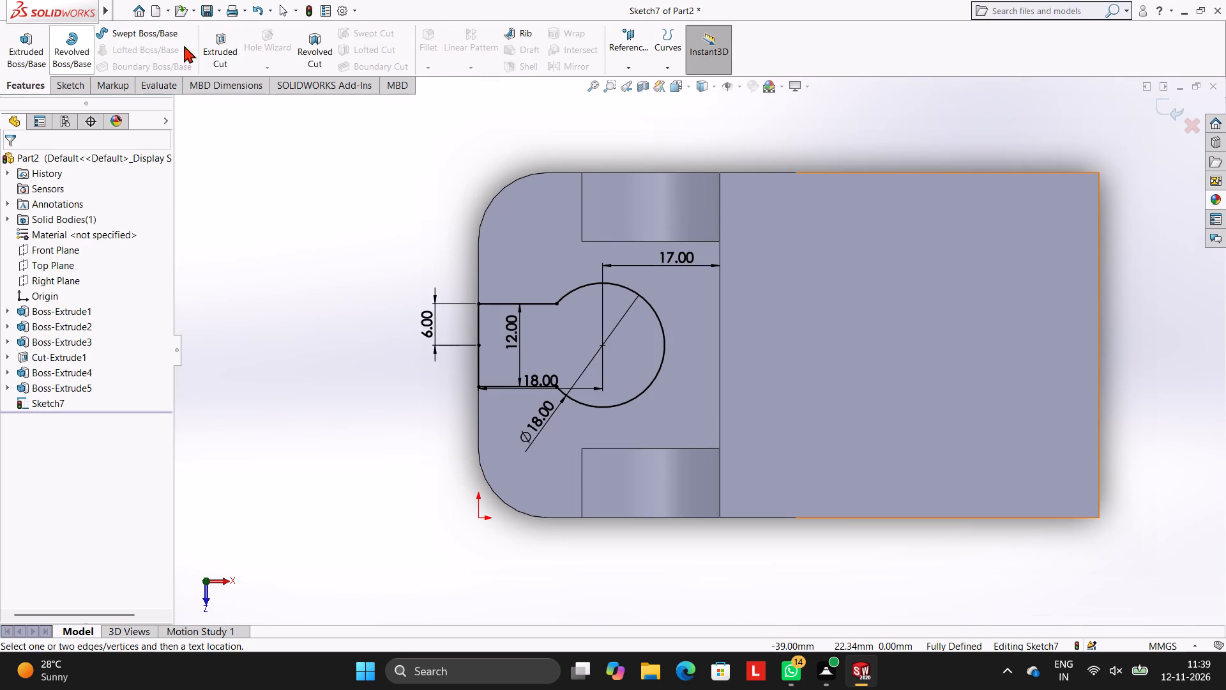
left_click(218, 43)
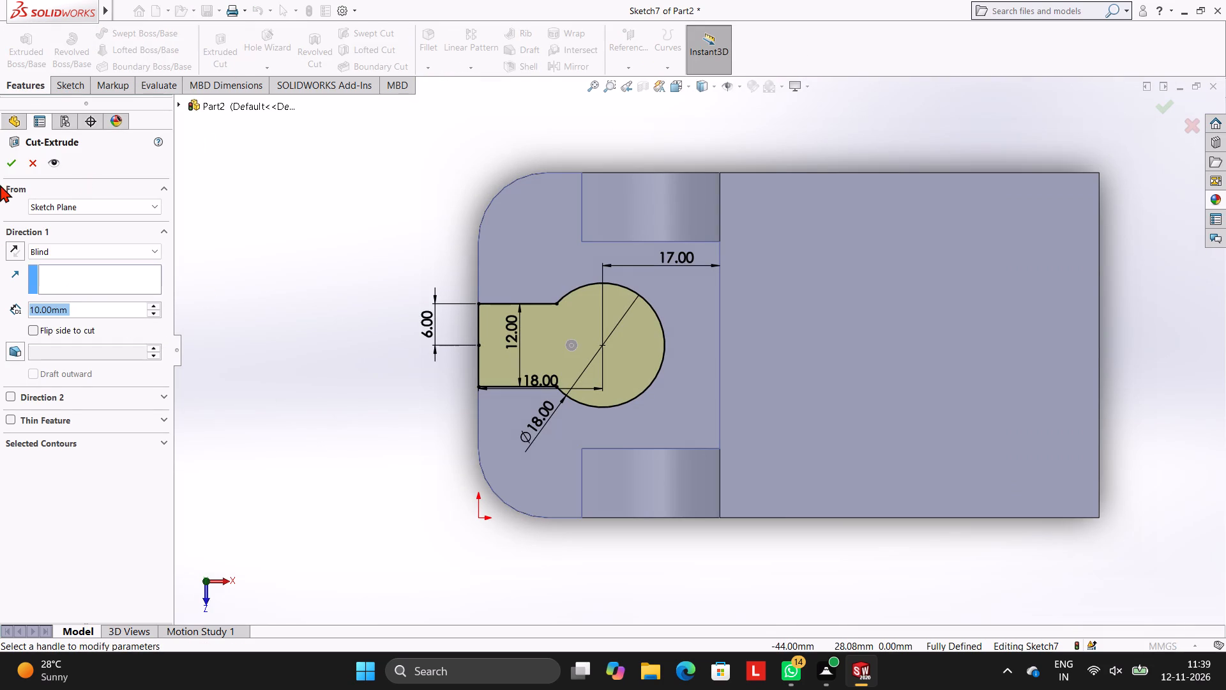
type("15")
key("Return")
left_click(15, 165)
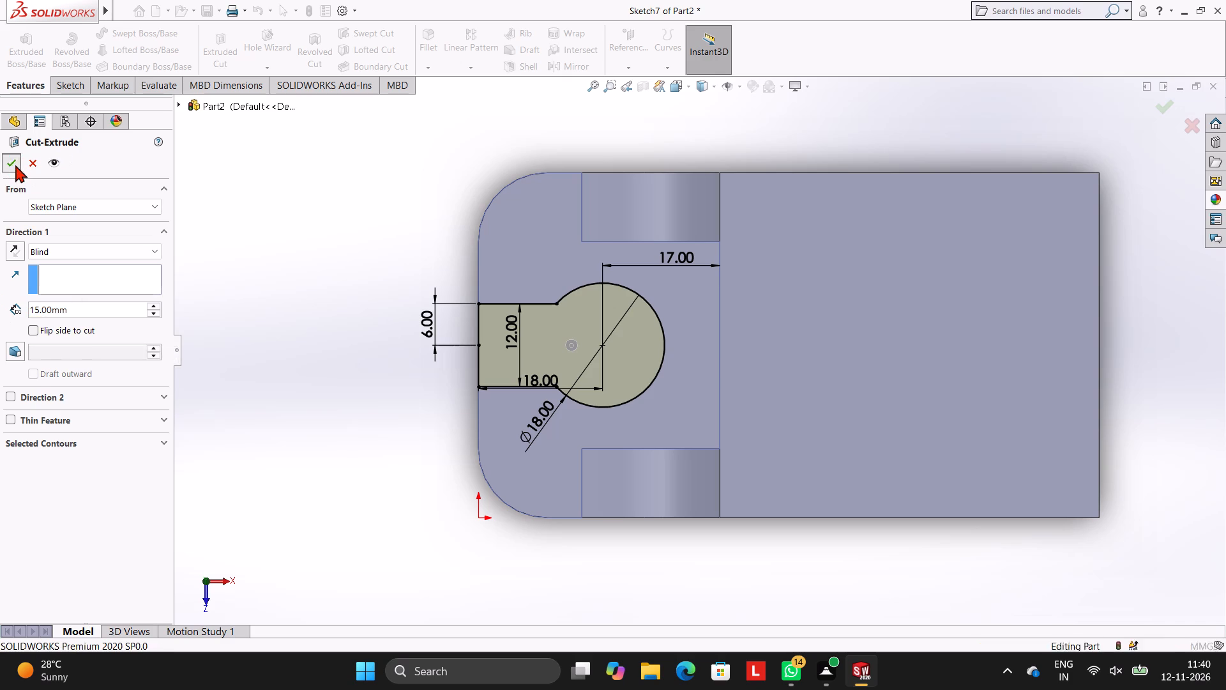
Examine the part with its keyhole slot from several angles, including the underside and the rear.
left_click(363, 257)
middle_click_drag(584, 289, 596, 212)
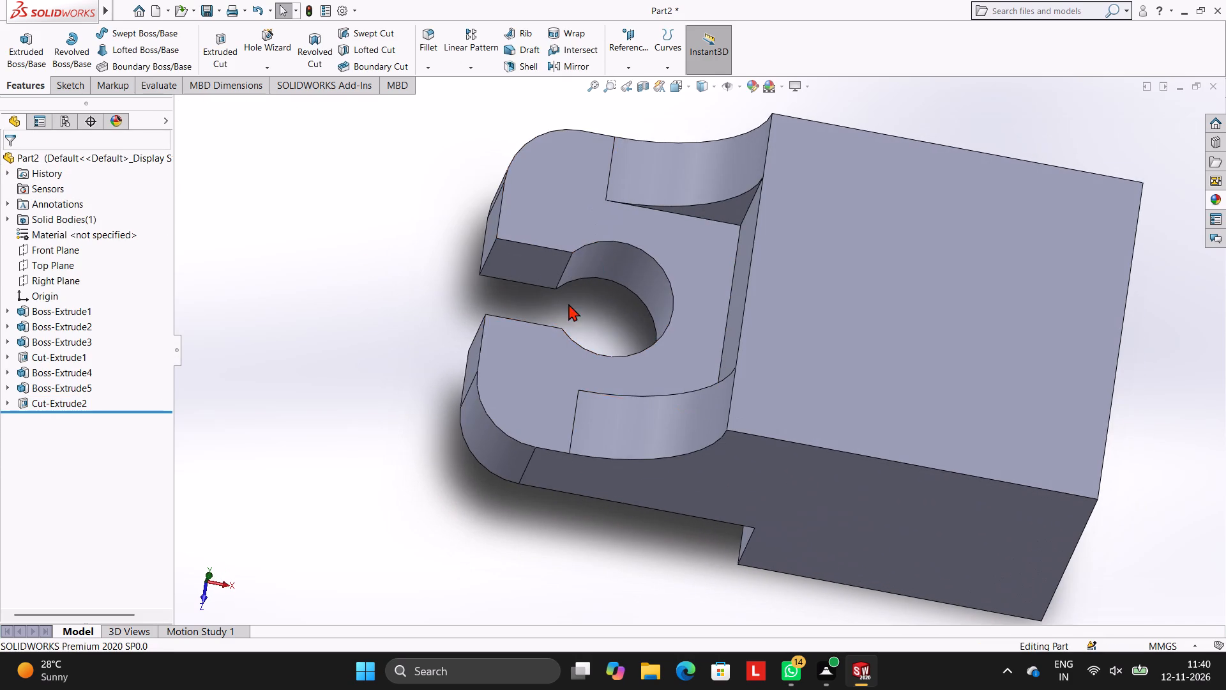
scroll(303, 265, "up", 2)
middle_click_drag(557, 361, 835, 378)
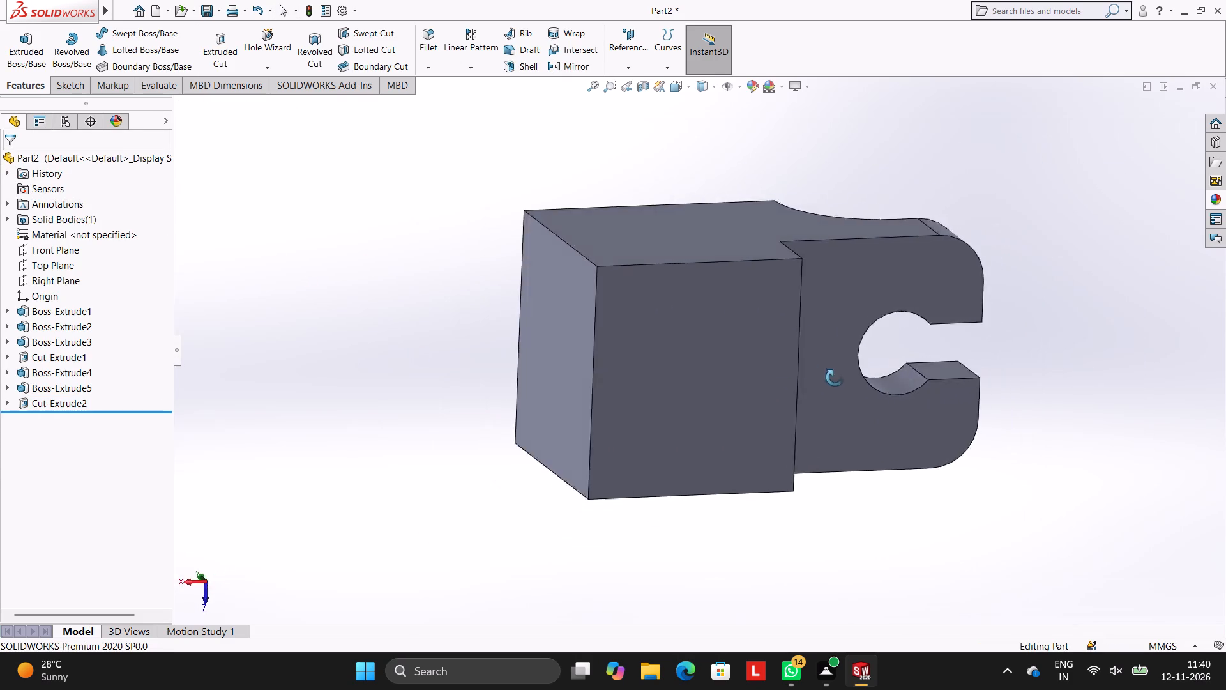
middle_click_drag(835, 378, 604, 237)
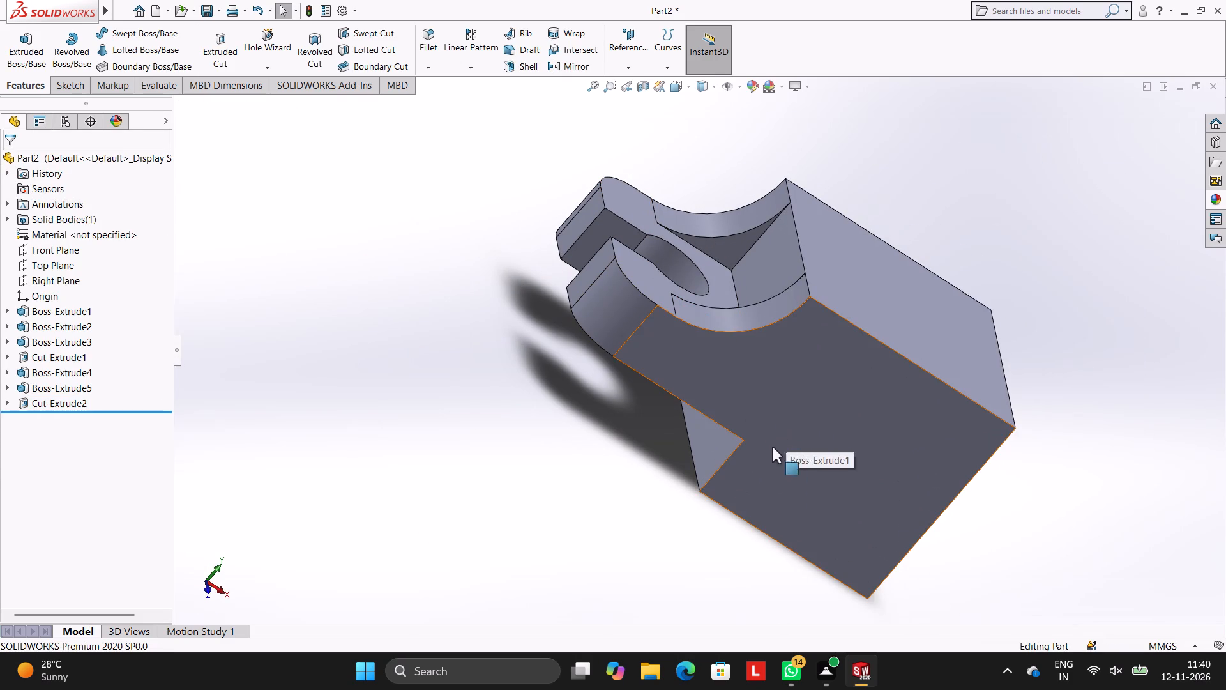
middle_click_drag(788, 459, 1010, 369)
middle_click_drag(946, 420, 914, 537)
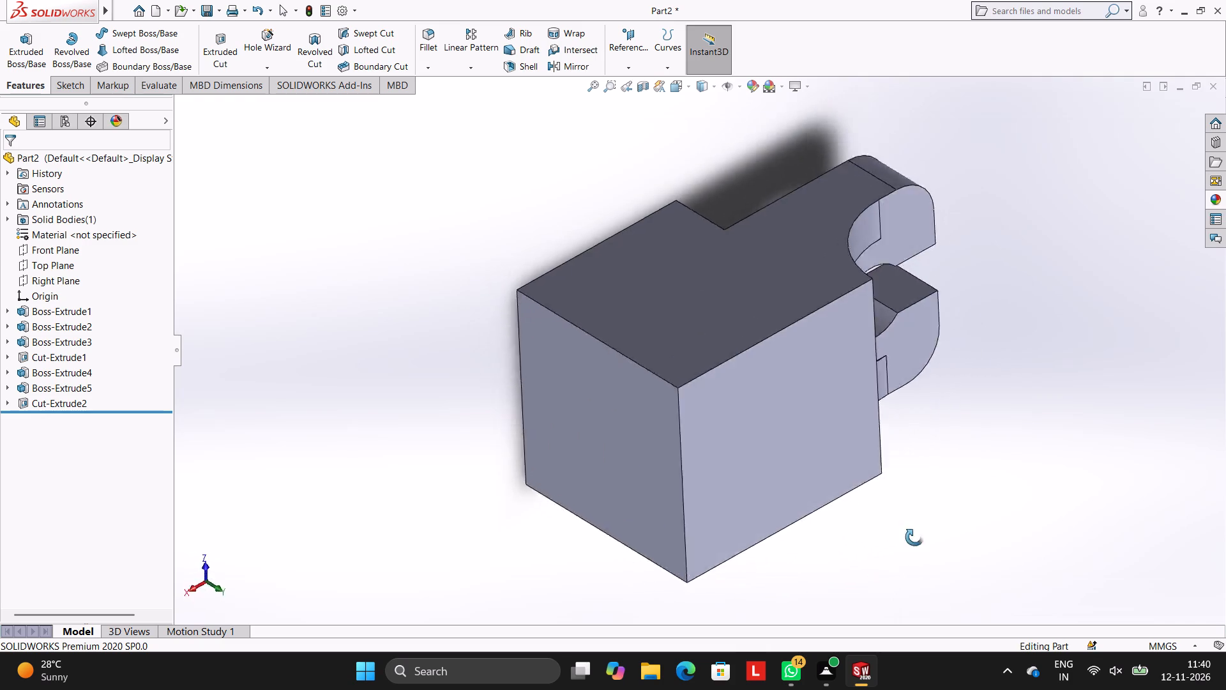
middle_click_drag(914, 537, 850, 328)
scroll(869, 351, "up", 1)
middle_click_drag(638, 416, 548, 273)
middle_click_drag(1066, 315, 914, 508)
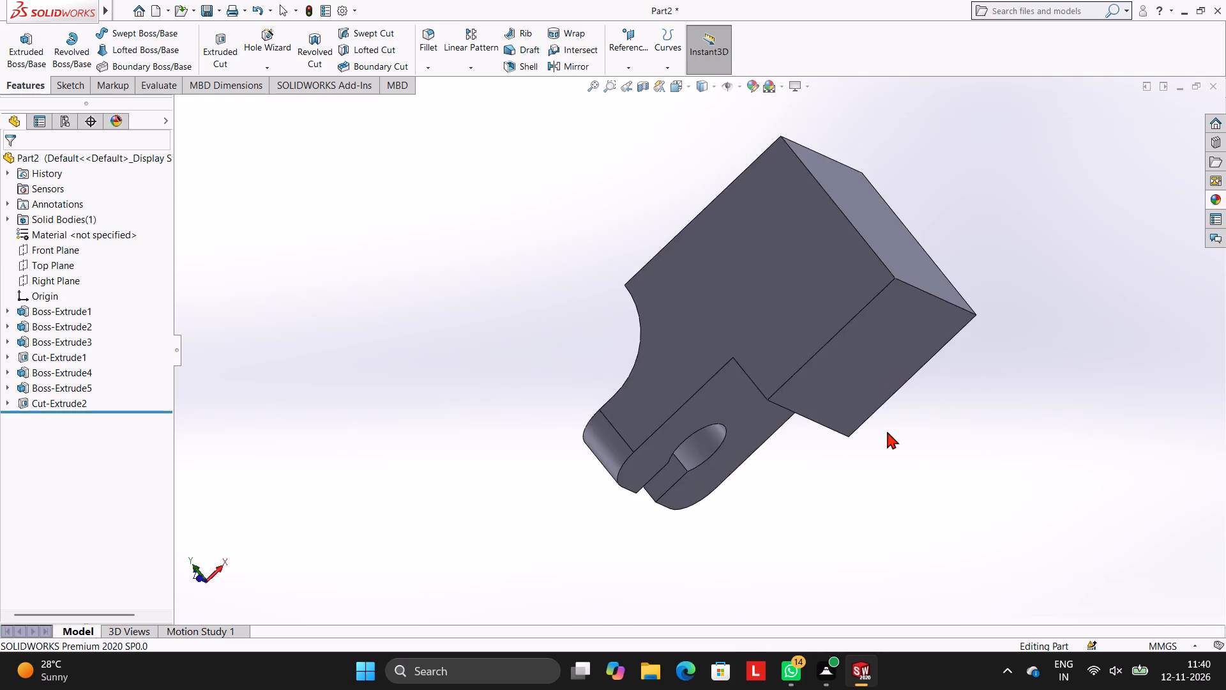
middle_click_drag(925, 249, 1010, 307)
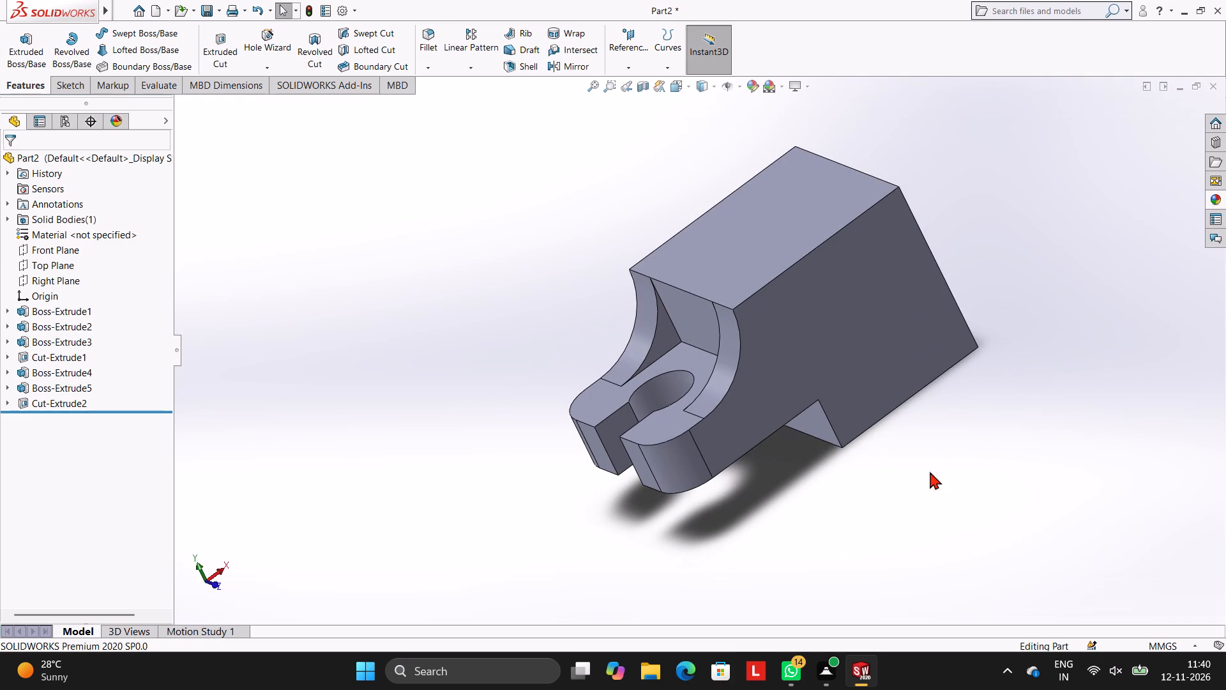
middle_click_drag(778, 312, 833, 301)
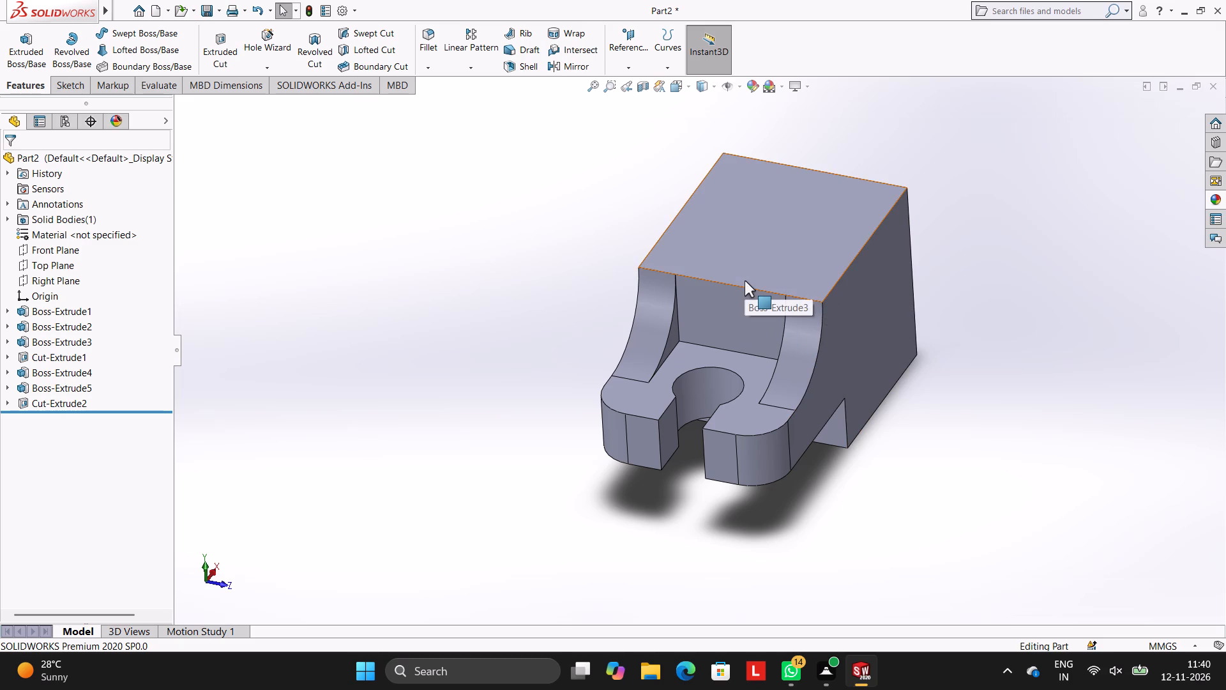
Sketch a closed 30 × 20 mm line rectangle on the raised block's vertical face between the two arc ribs, following its edges.
left_click(722, 310)
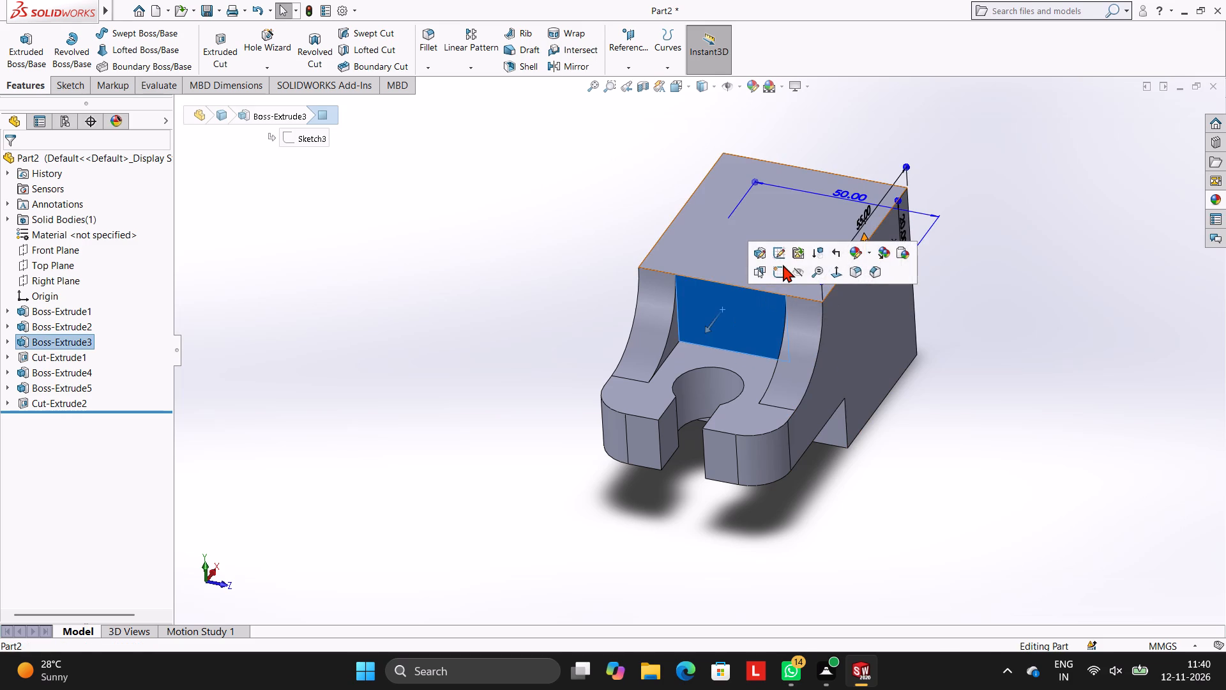
left_click(785, 266)
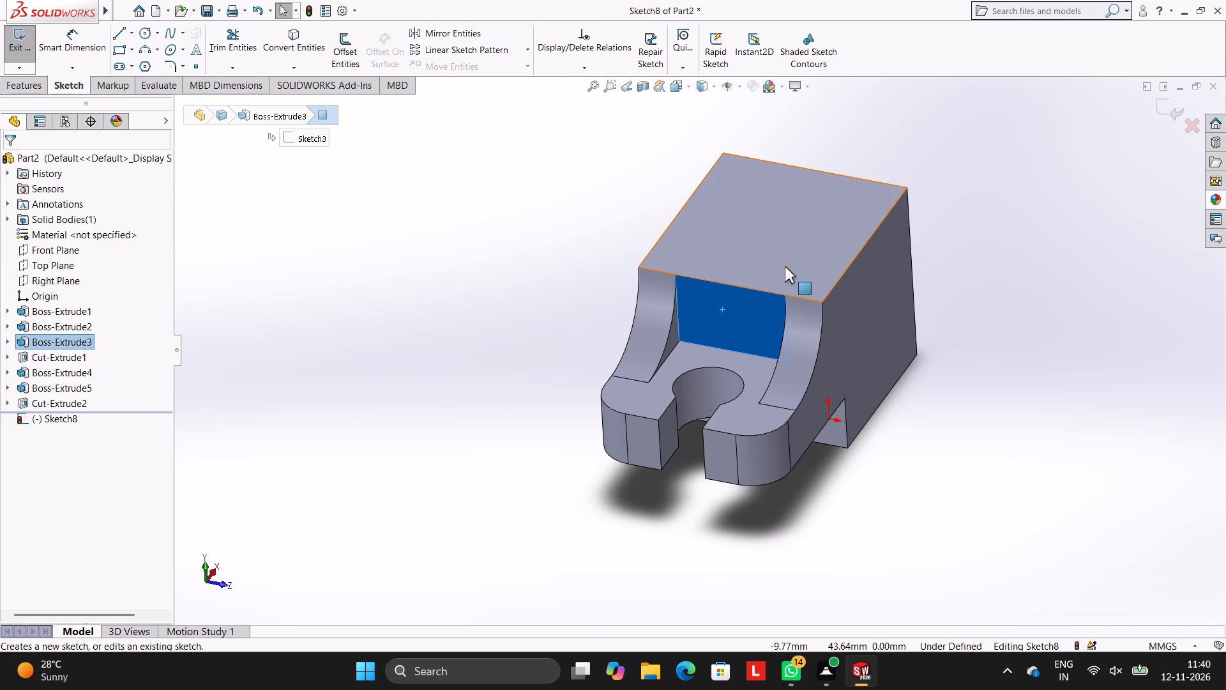
key("ctrl+8")
scroll(790, 264, "up", 2)
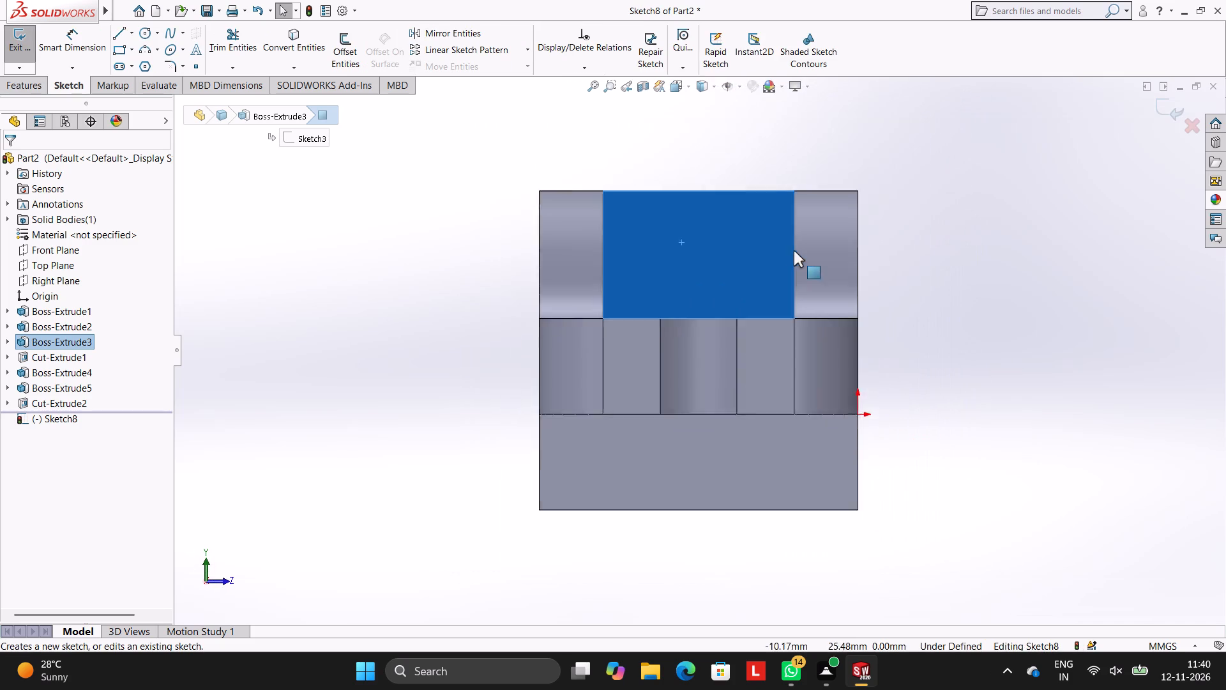
scroll(794, 250, "down", 2)
left_click(122, 31)
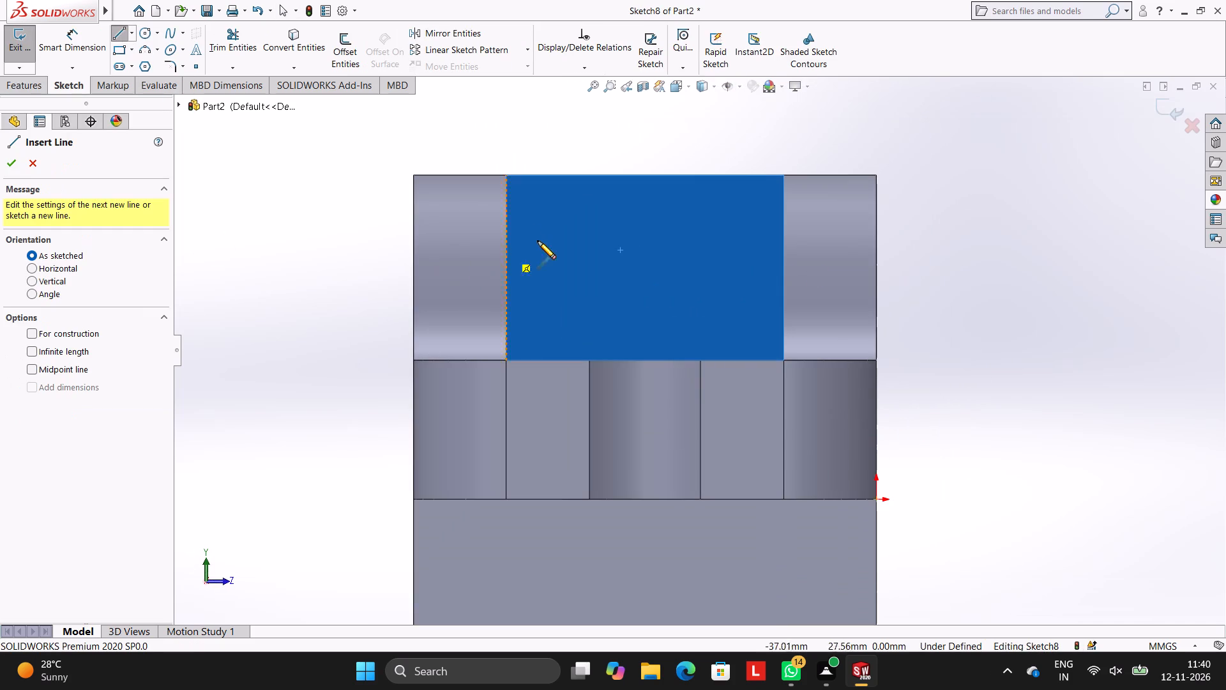
left_click(505, 175)
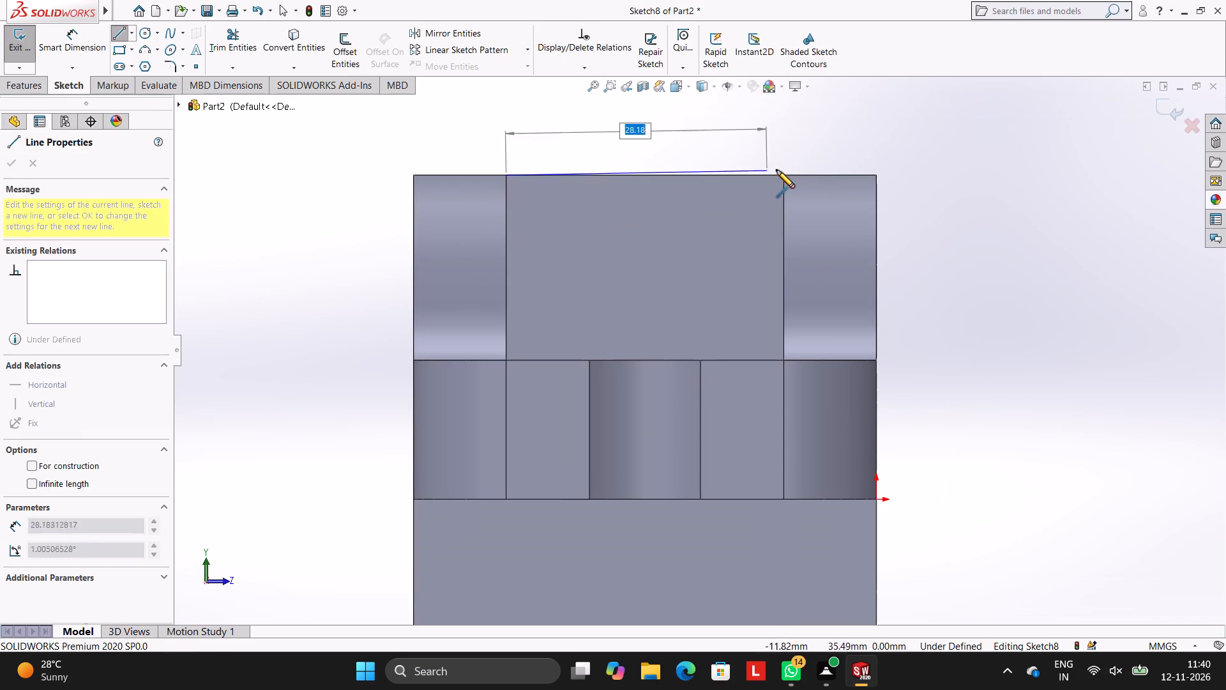
left_click(783, 174)
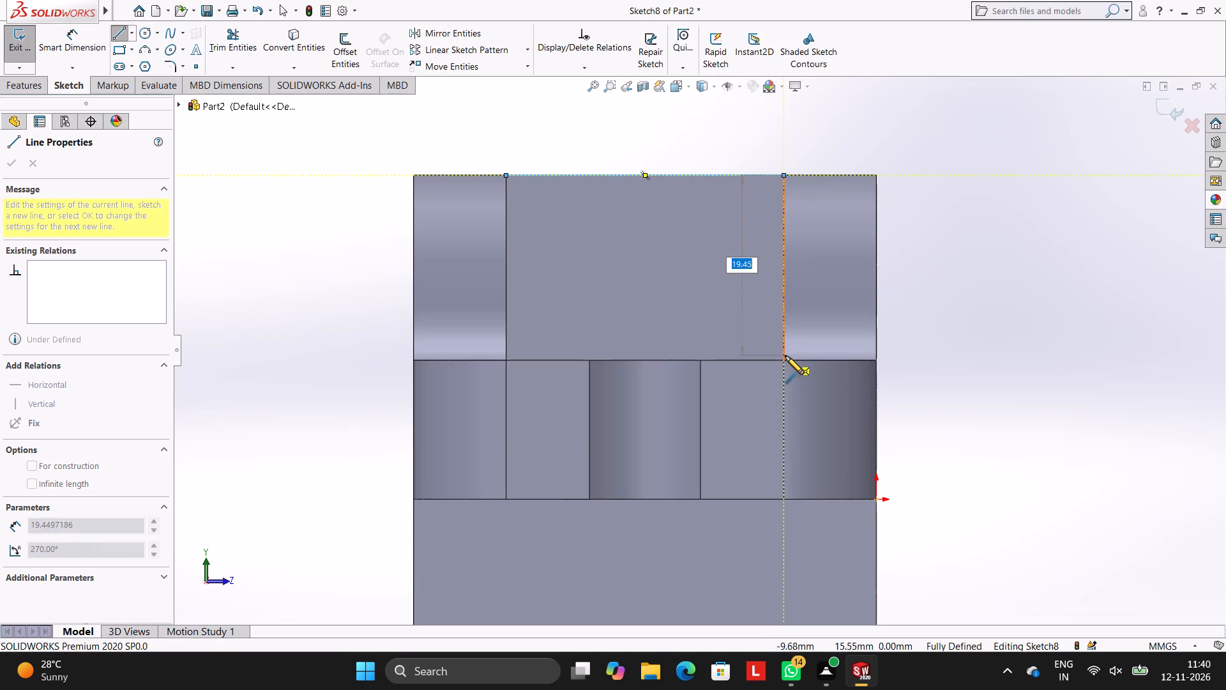
left_click(783, 358)
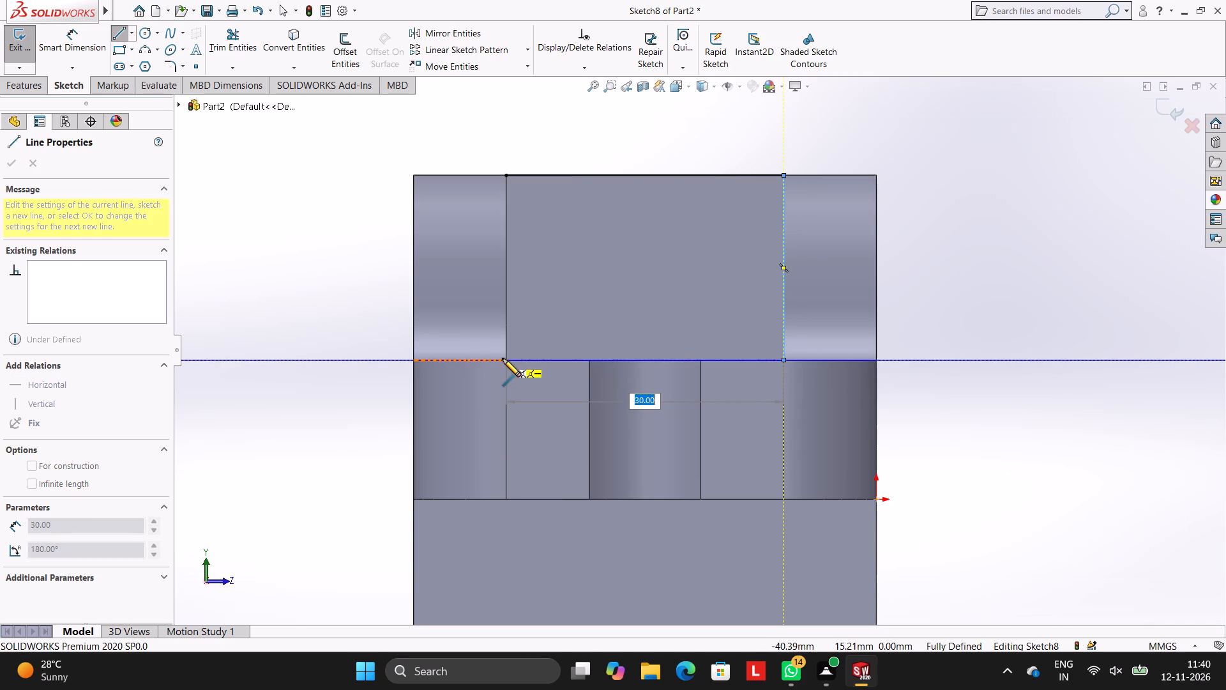
left_click(506, 360)
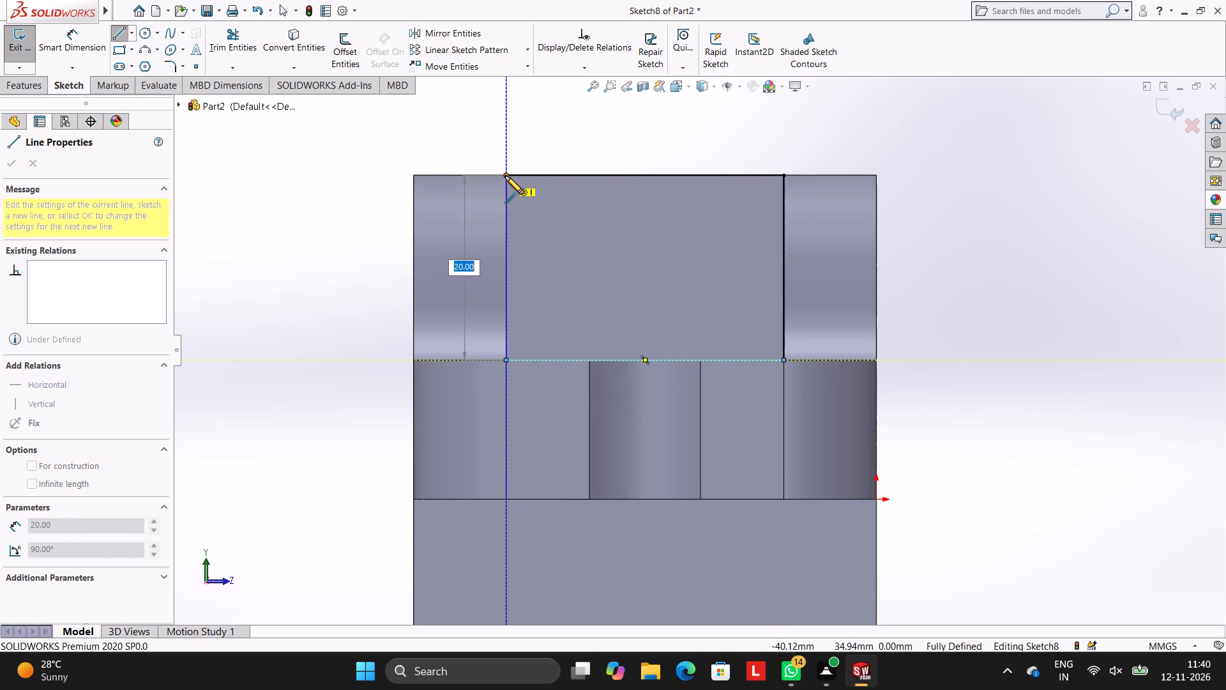
left_click(505, 176)
key("Escape")
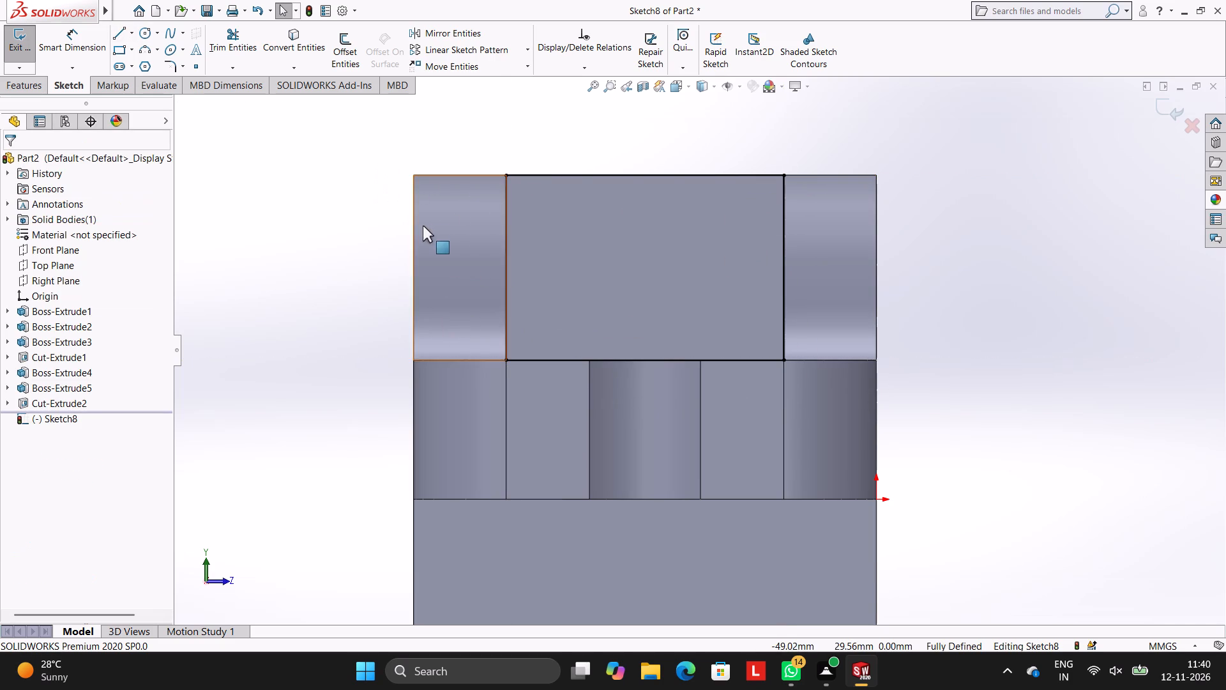
key("Escape")
Cut-extrude the rectangle through the raised block to a blind depth of 60 mm.
left_click(37, 81)
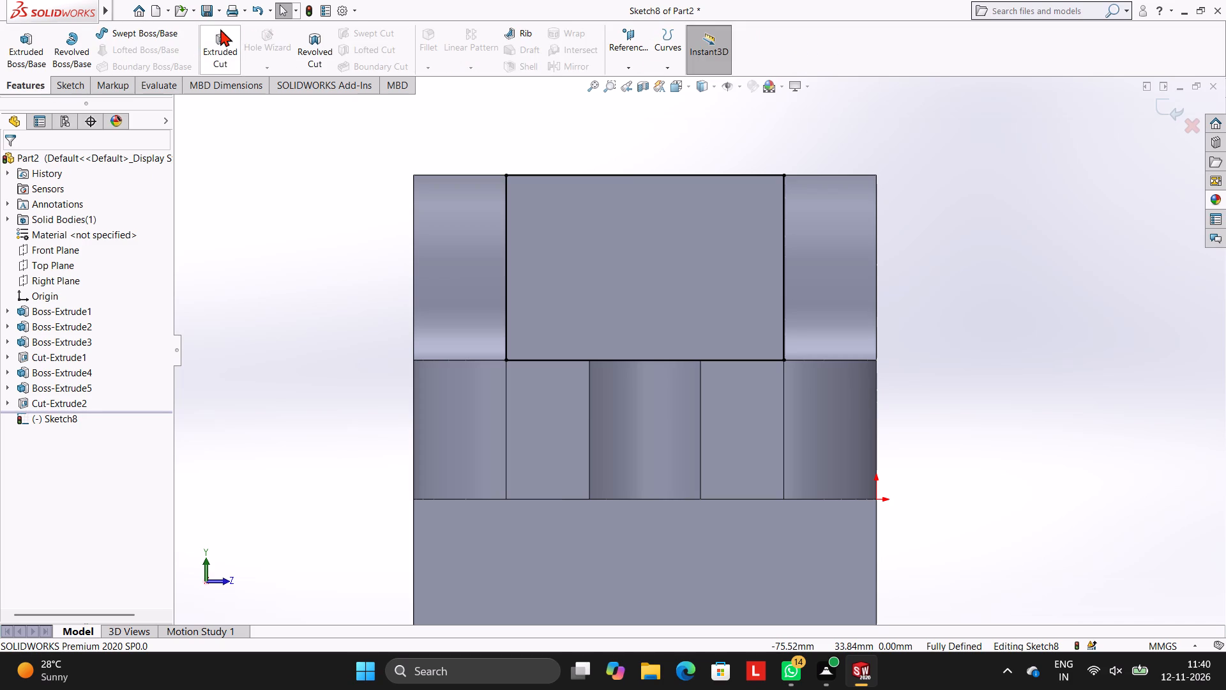
left_click(220, 29)
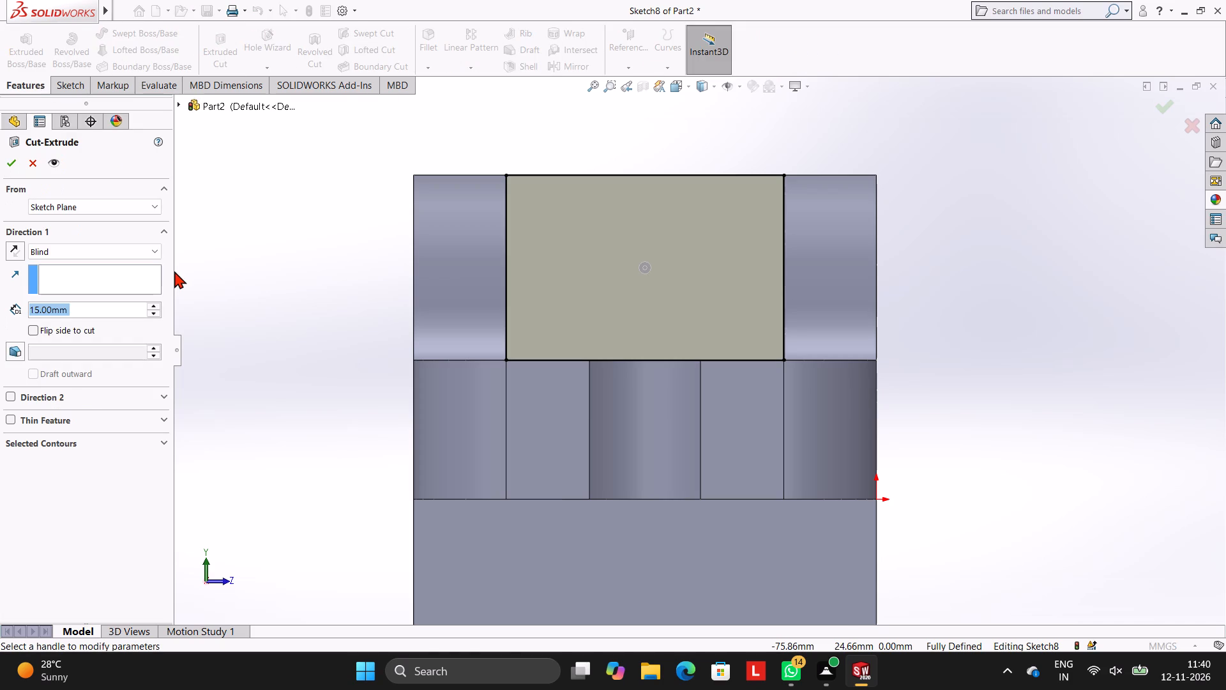
type("60")
key("Return")
left_click(10, 165)
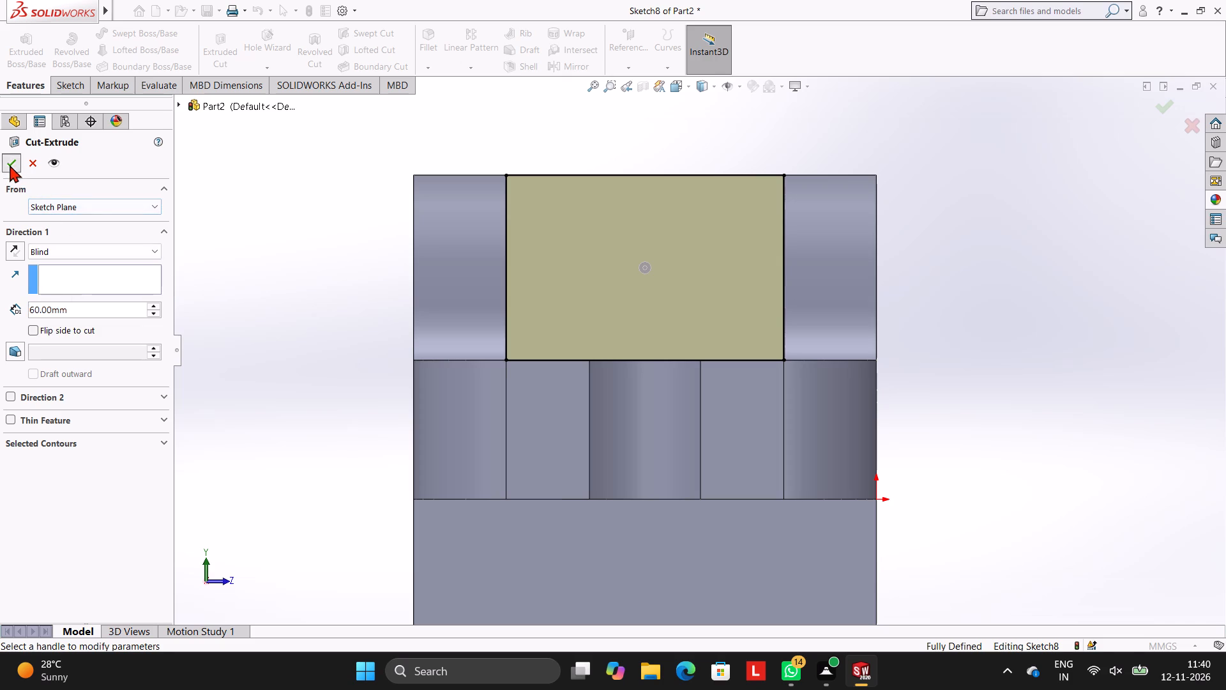
left_click(200, 213)
Sketch a closed 30 × 20 mm line rectangle across the channel opening on the block's rear end face.
middle_click_drag(693, 353, 579, 371)
scroll(655, 364, "up", 3)
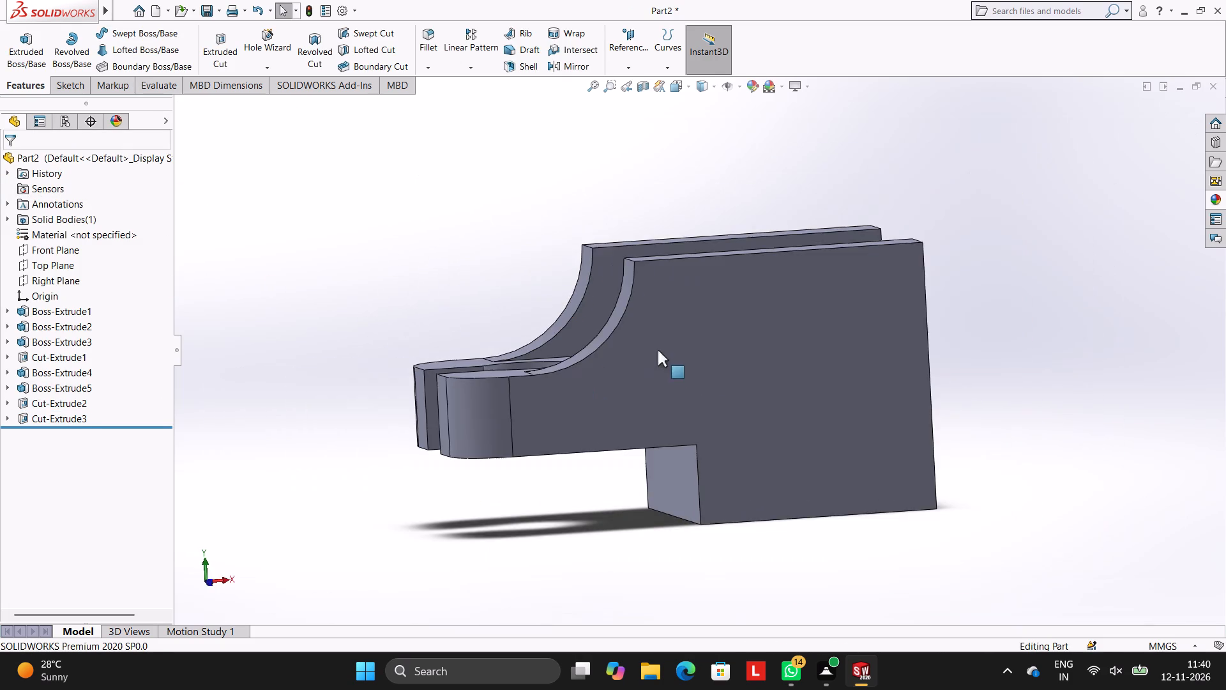
middle_click_drag(643, 343, 674, 440)
scroll(674, 440, "up", 1)
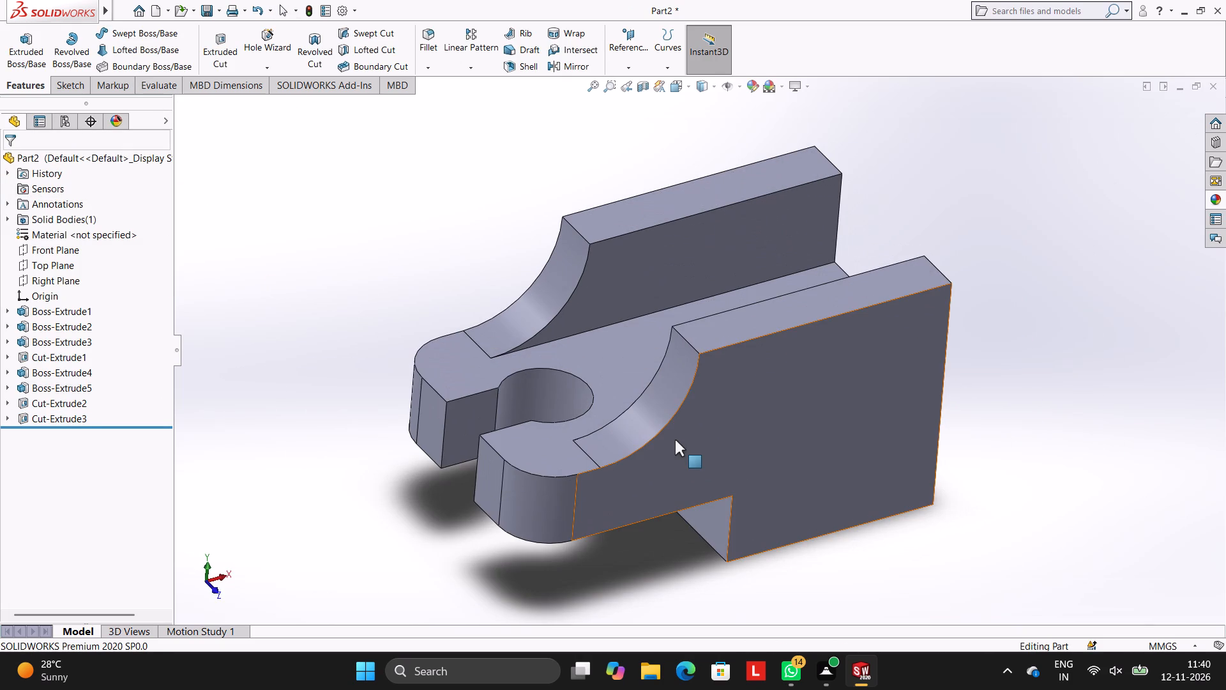
middle_click_drag(881, 221, 851, 217)
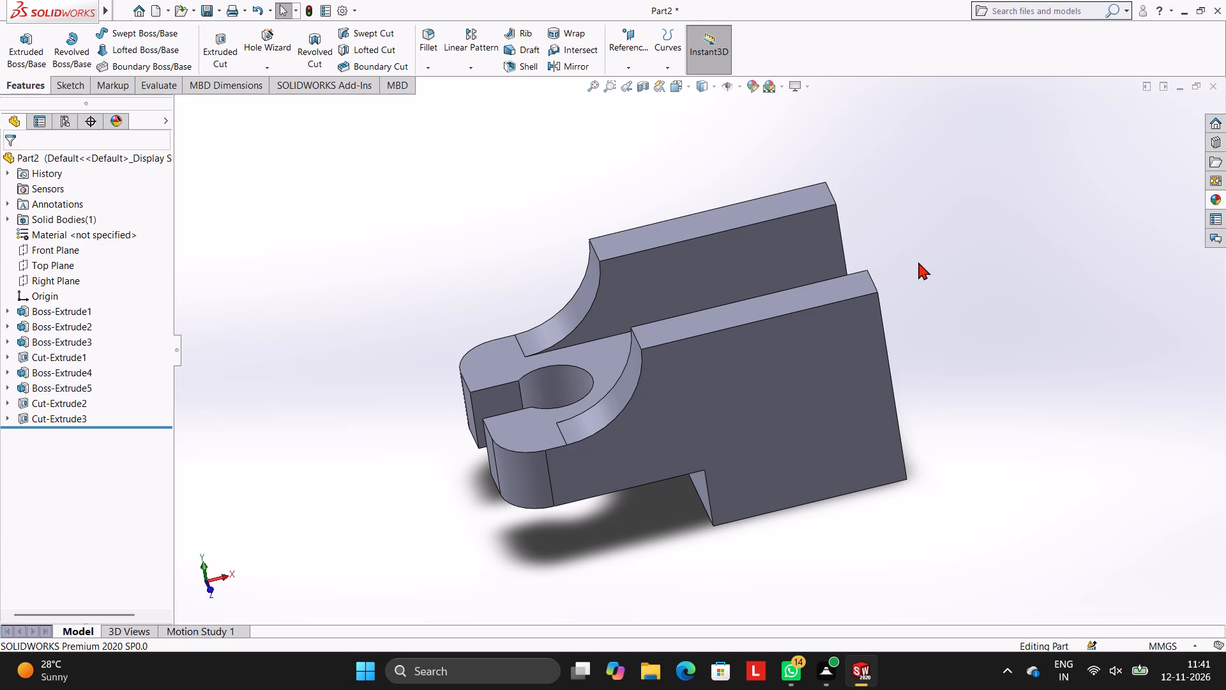
middle_click_drag(930, 247, 815, 312)
left_click(761, 282)
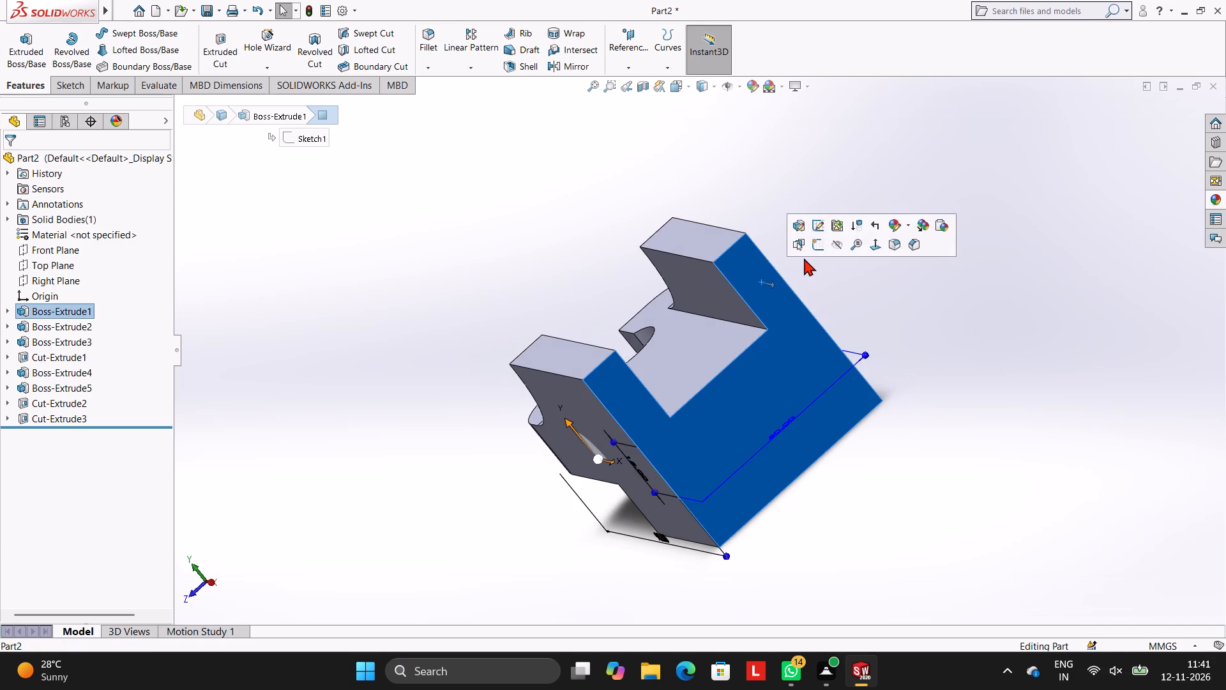
left_click(820, 242)
key("ctrl+8")
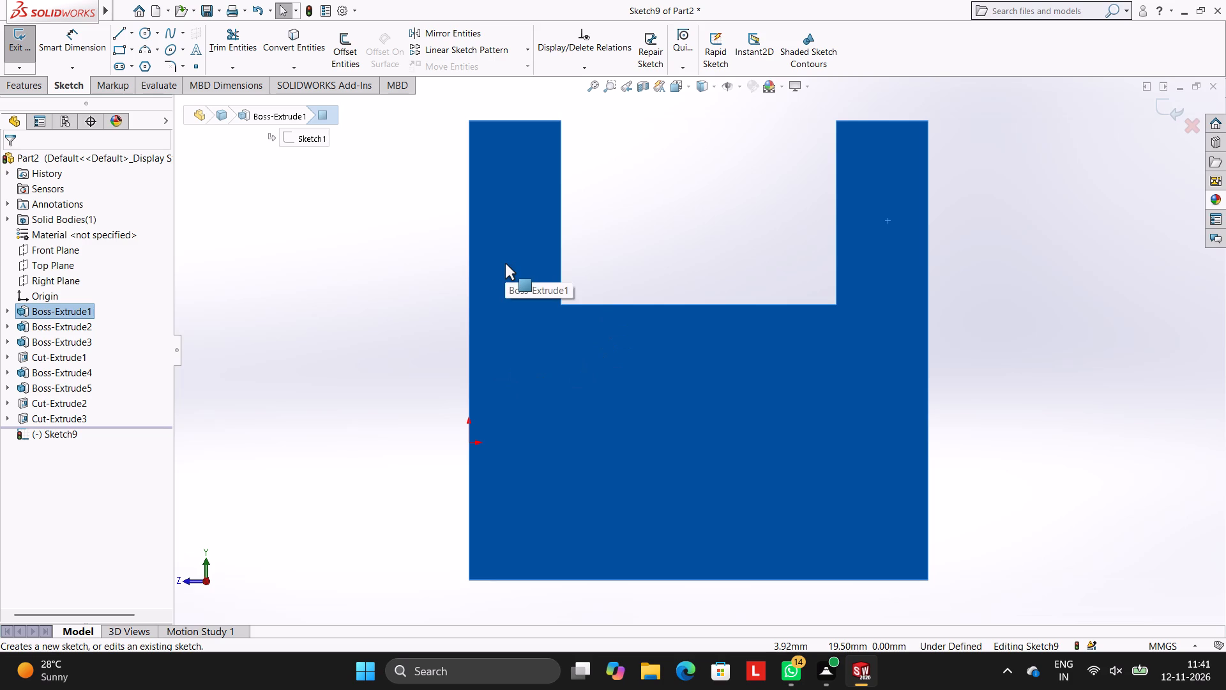
left_click(121, 29)
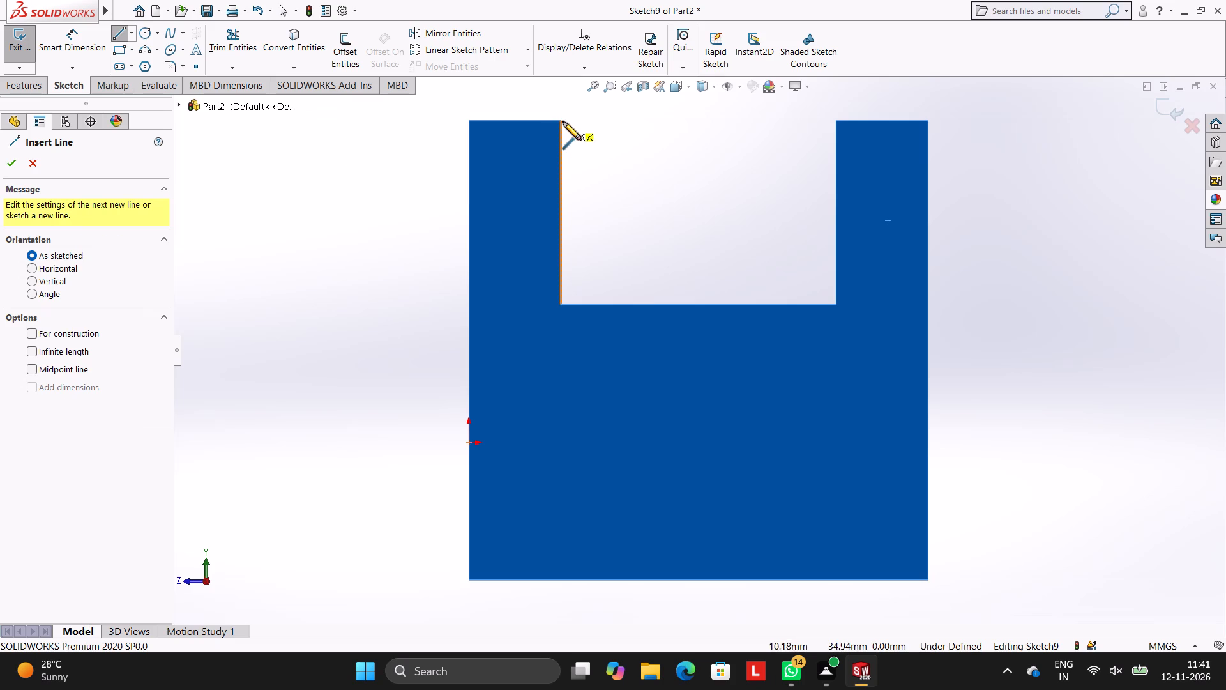
left_click(563, 121)
left_click(838, 120)
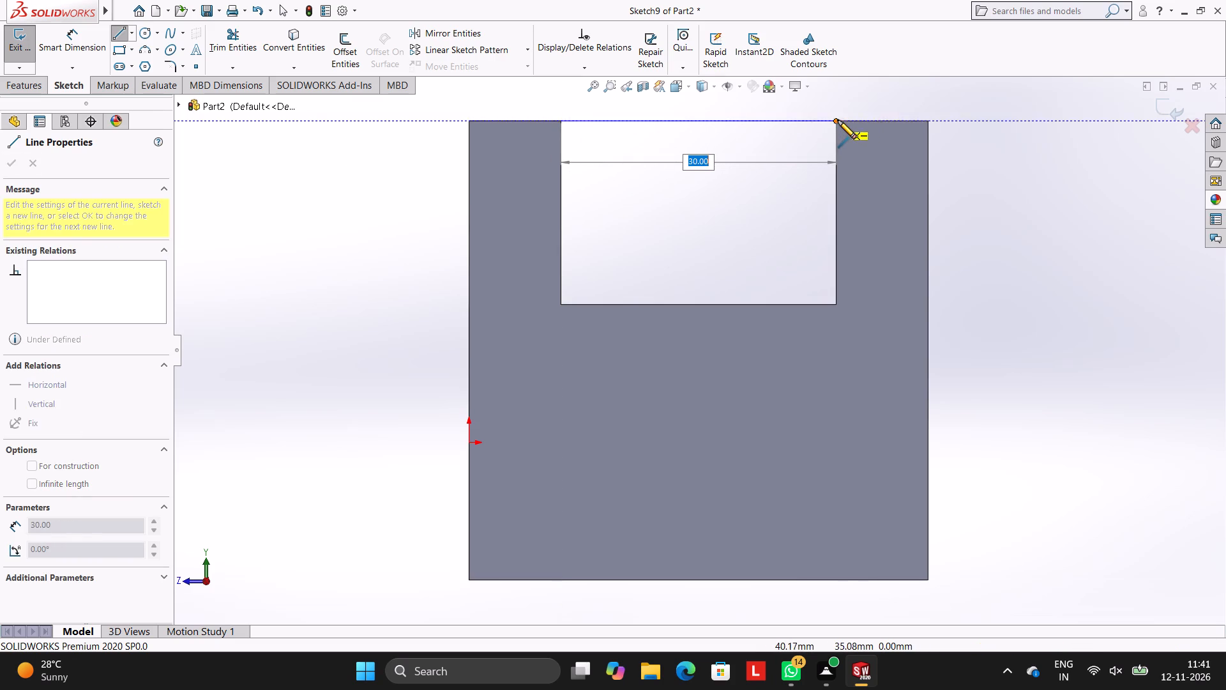
left_click(838, 304)
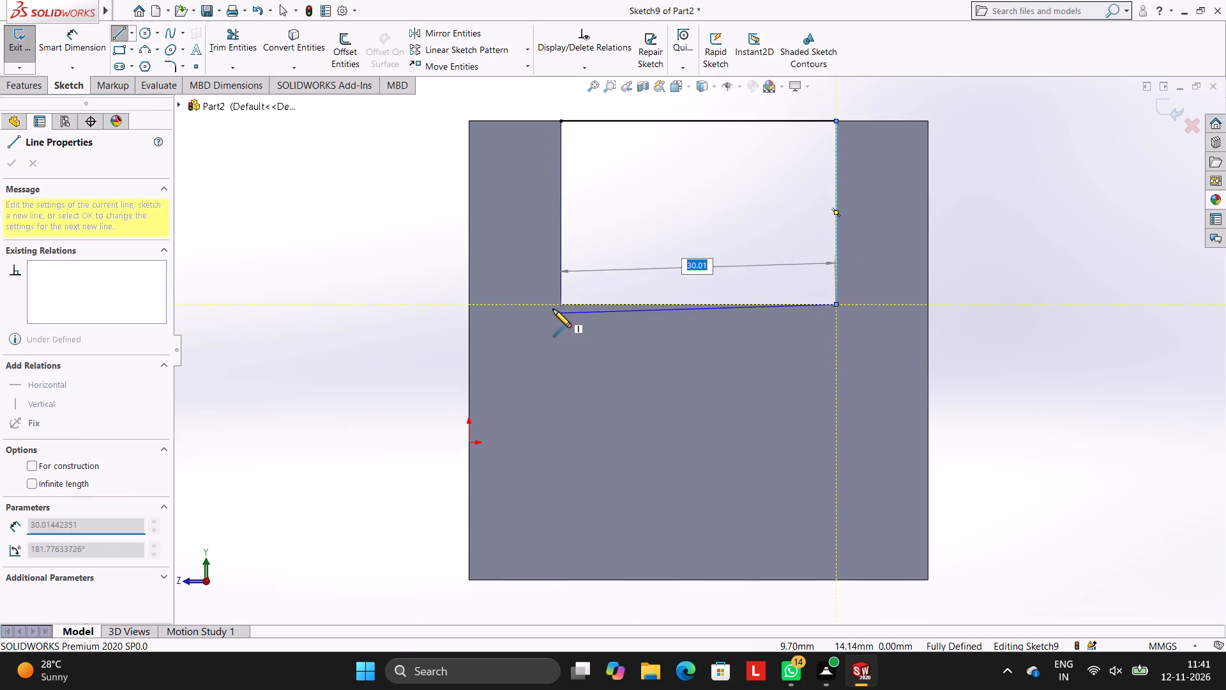
left_click(561, 304)
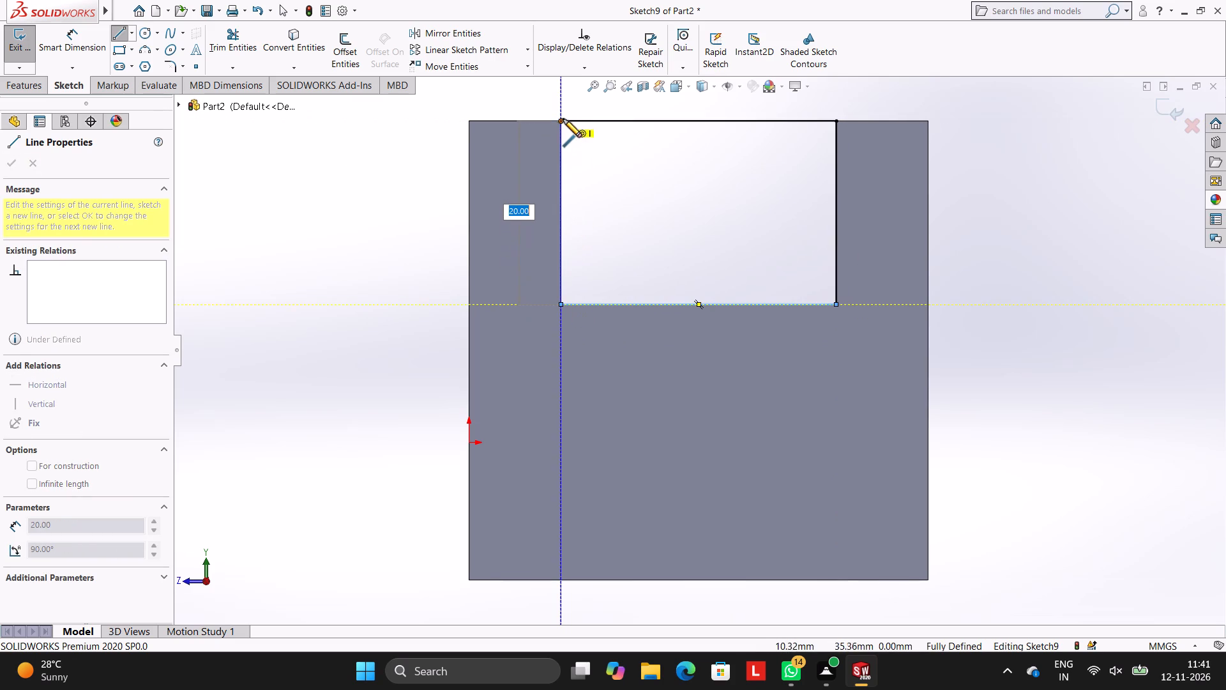
left_click(563, 121)
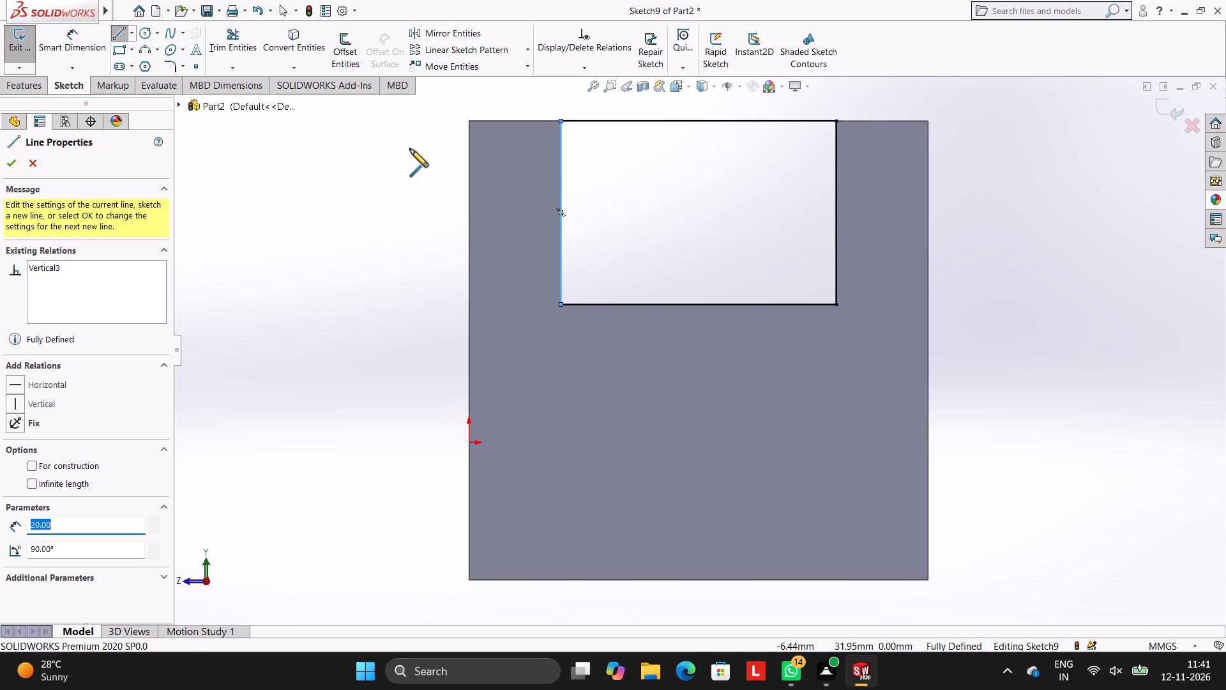
key("Escape")
key("Escape")
key("Escape")
Boss-extrude the rectangle 10 mm blind in the reversed direction, into the channel, to form the rear wall.
left_click(27, 83)
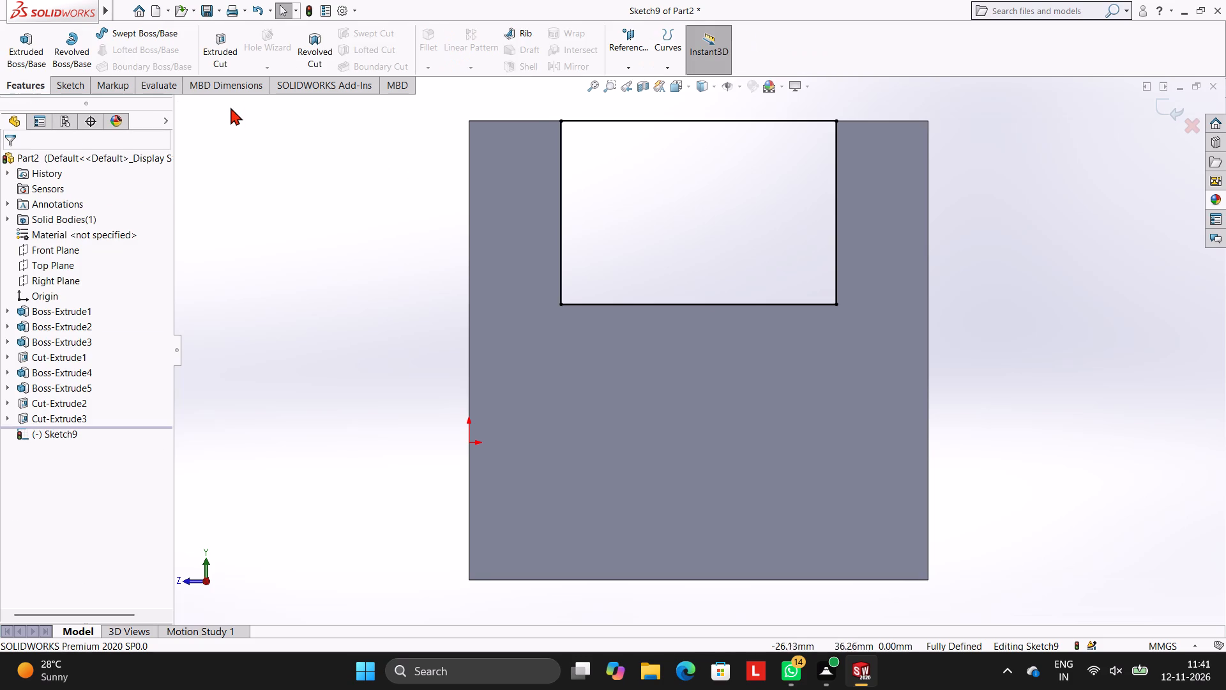
left_click(21, 62)
middle_click_drag(289, 224, 343, 247)
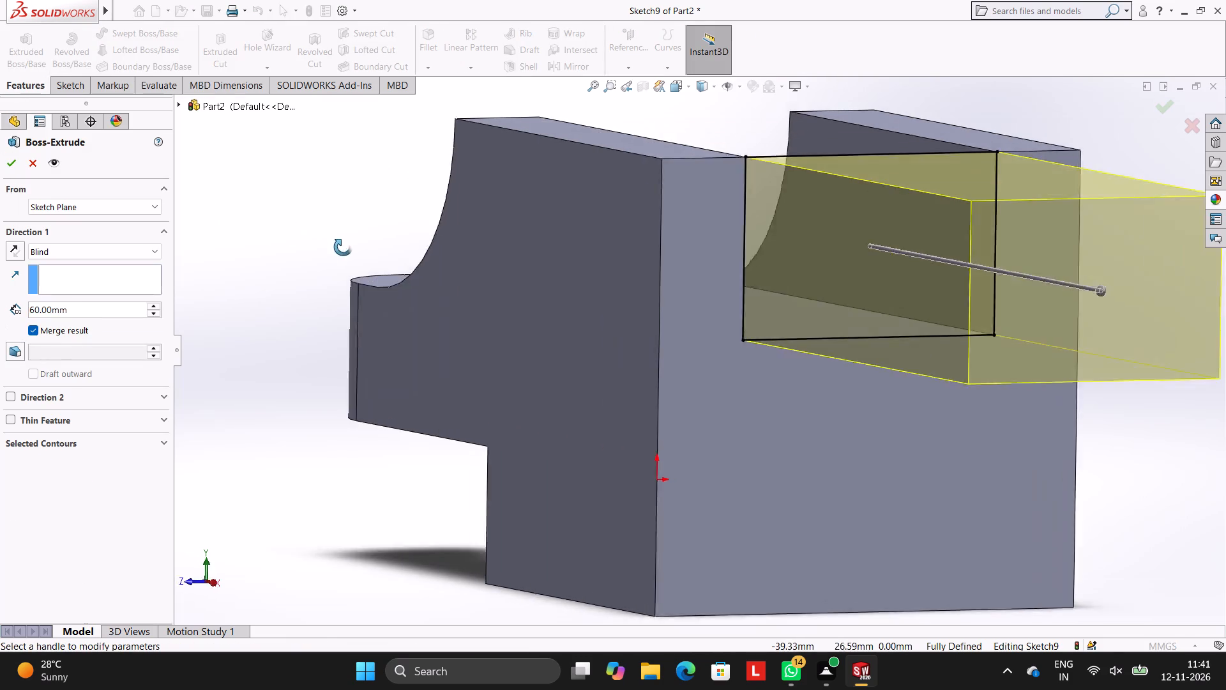
middle_click_drag(343, 247, 360, 261)
scroll(359, 259, "down", 1)
left_click(15, 248)
left_click(86, 310)
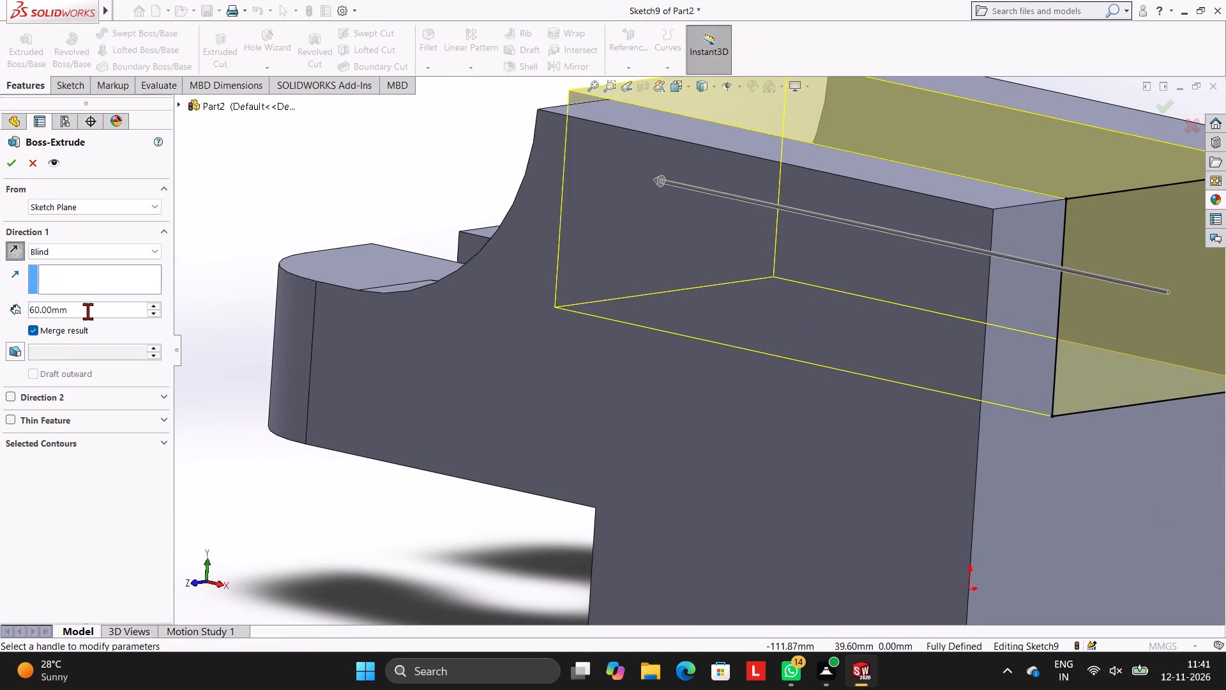
key("BackSpace")
key("BackSpace")
key("BackSpace")
key("BackSpace")
key("BackSpace")
key("BackSpace")
key("BackSpace")
key("BackSpace")
key("BackSpace")
key("BackSpace")
key("BackSpace")
key("BackSpace")
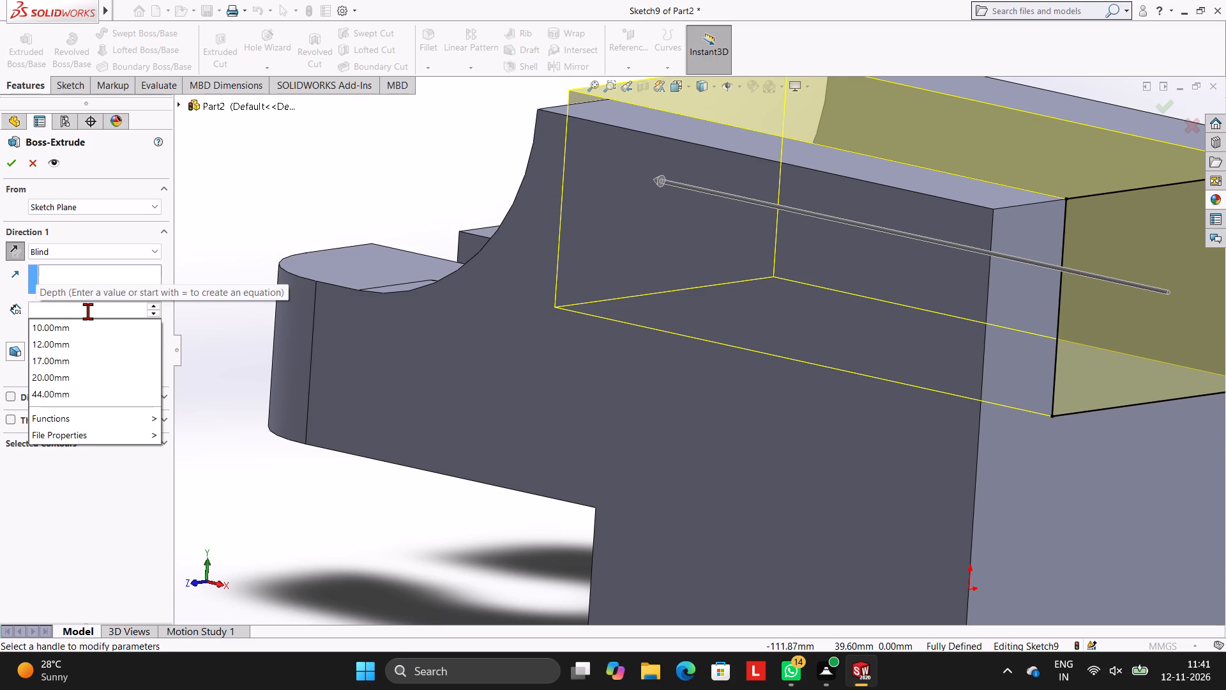
type("10")
key("Return")
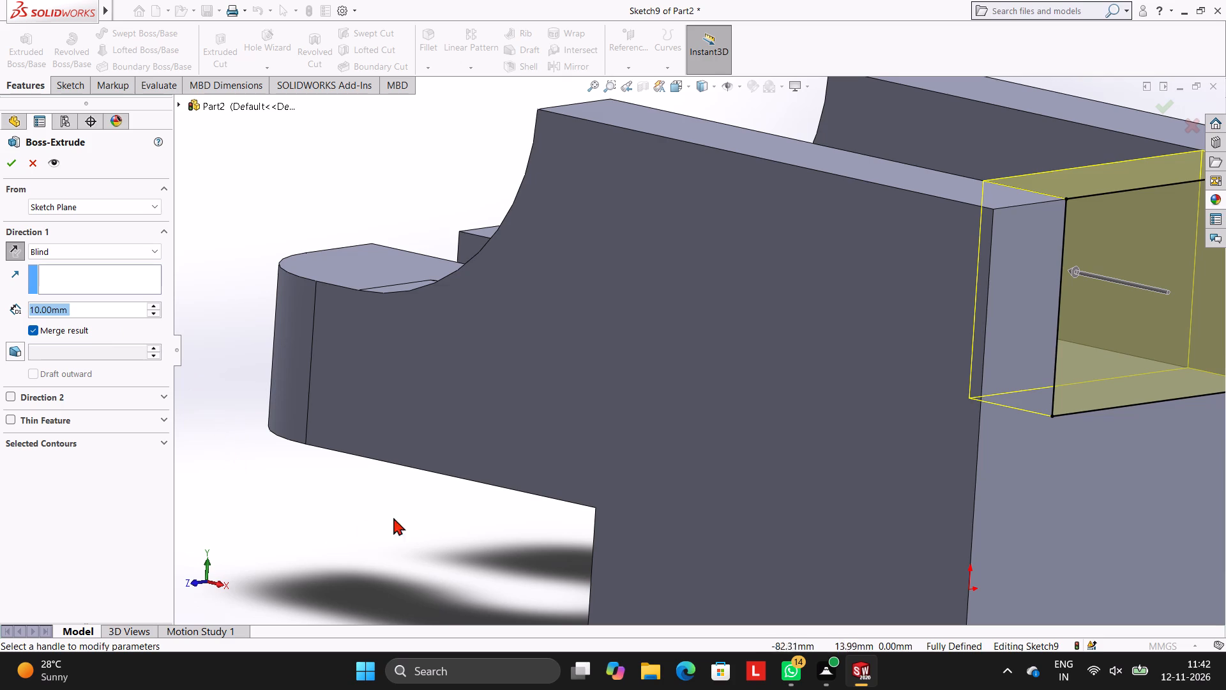
left_click(6, 161)
left_click(223, 206)
scroll(425, 269, "up", 3)
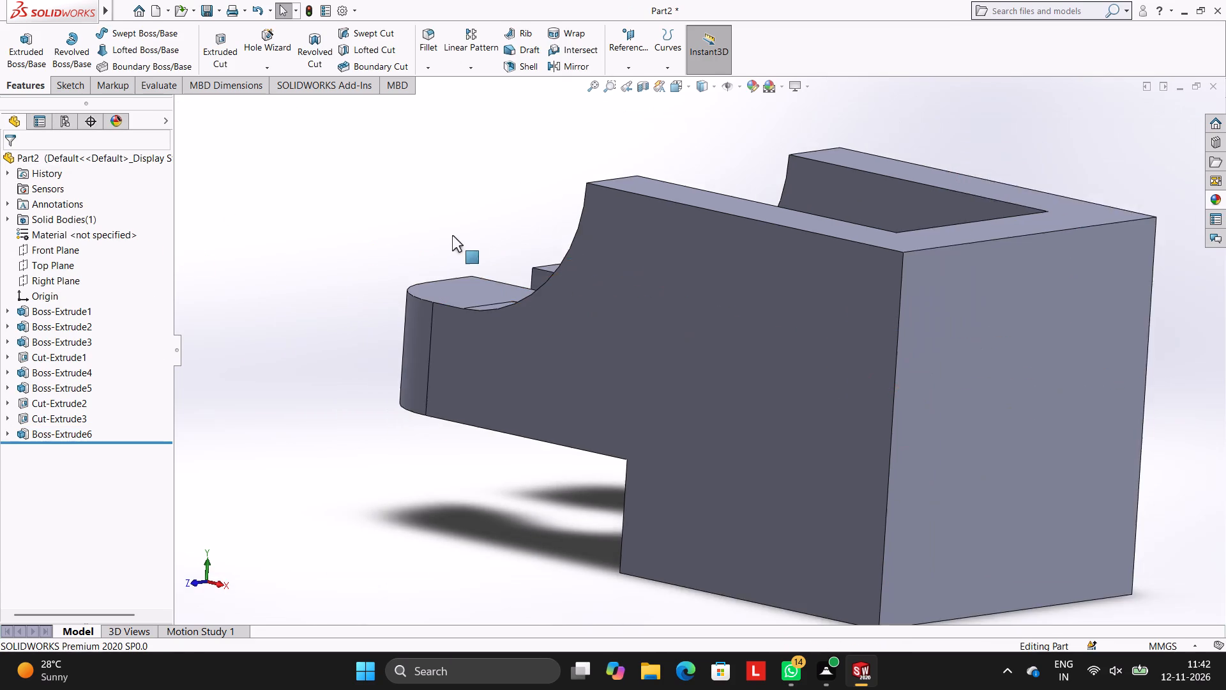
Sketch a closed 10 × 30 mm line rectangle on the block's top face, over the rear wall closing the channel.
middle_click_drag(718, 256, 732, 366)
left_click(965, 367)
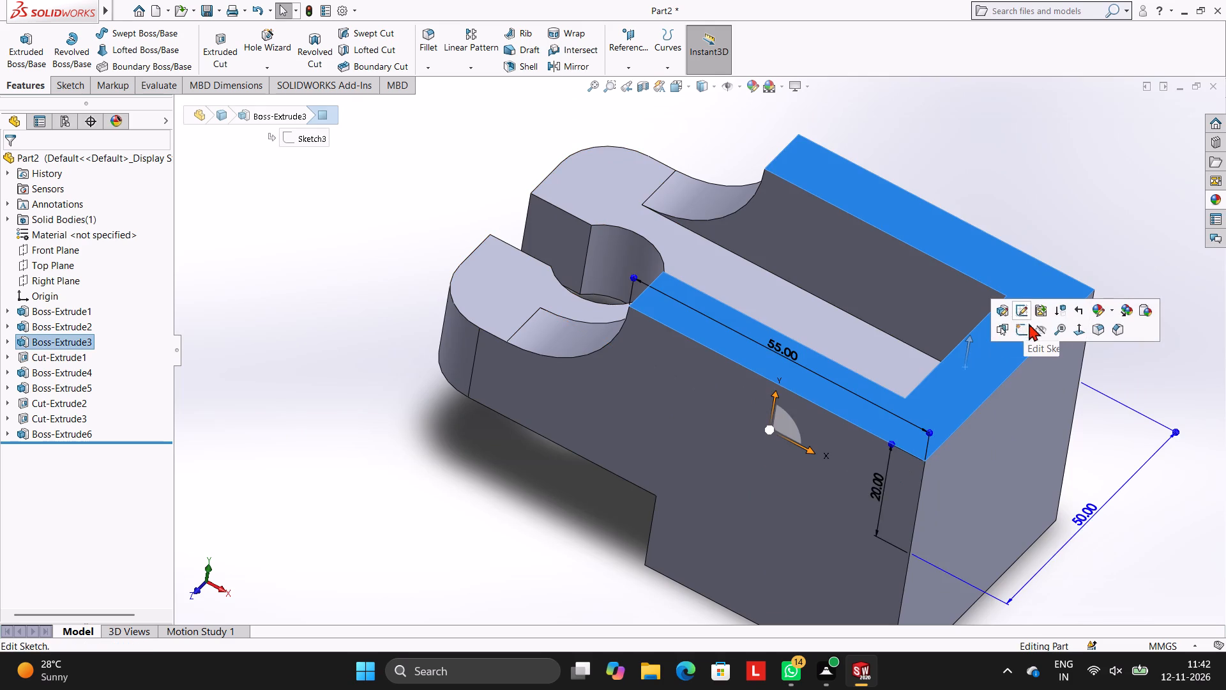
left_click(1022, 328)
key("ctrl+8")
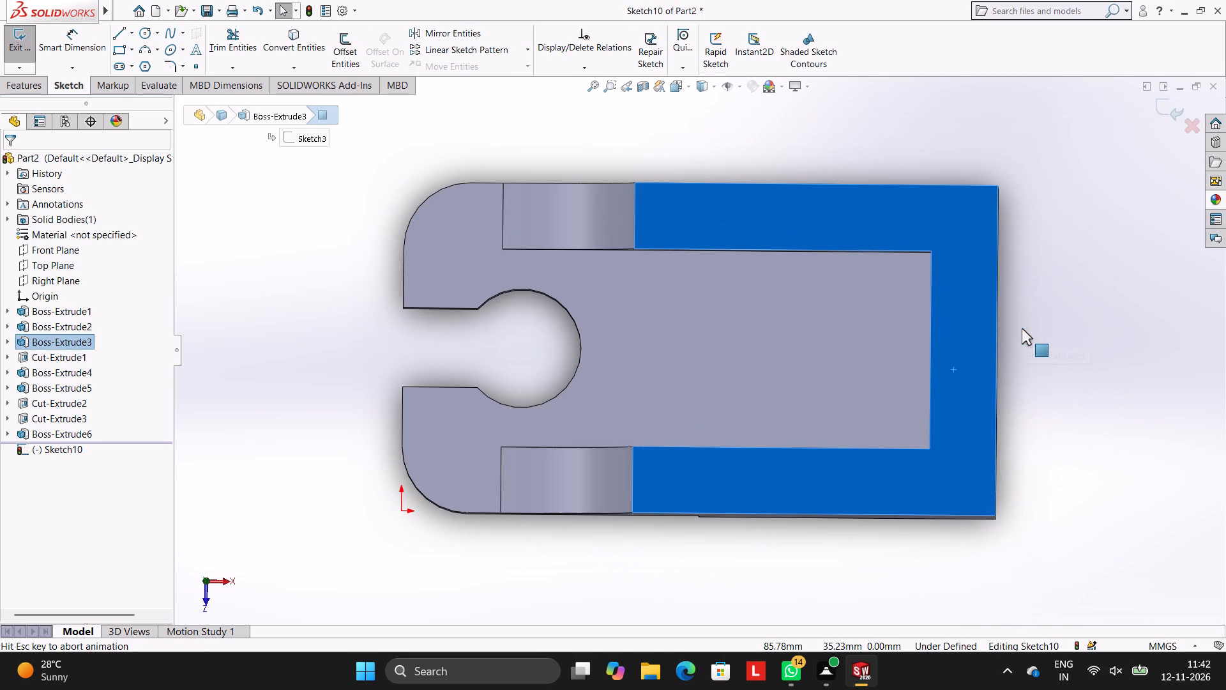
scroll(1033, 328, "up", 2)
scroll(1033, 328, "down", 2)
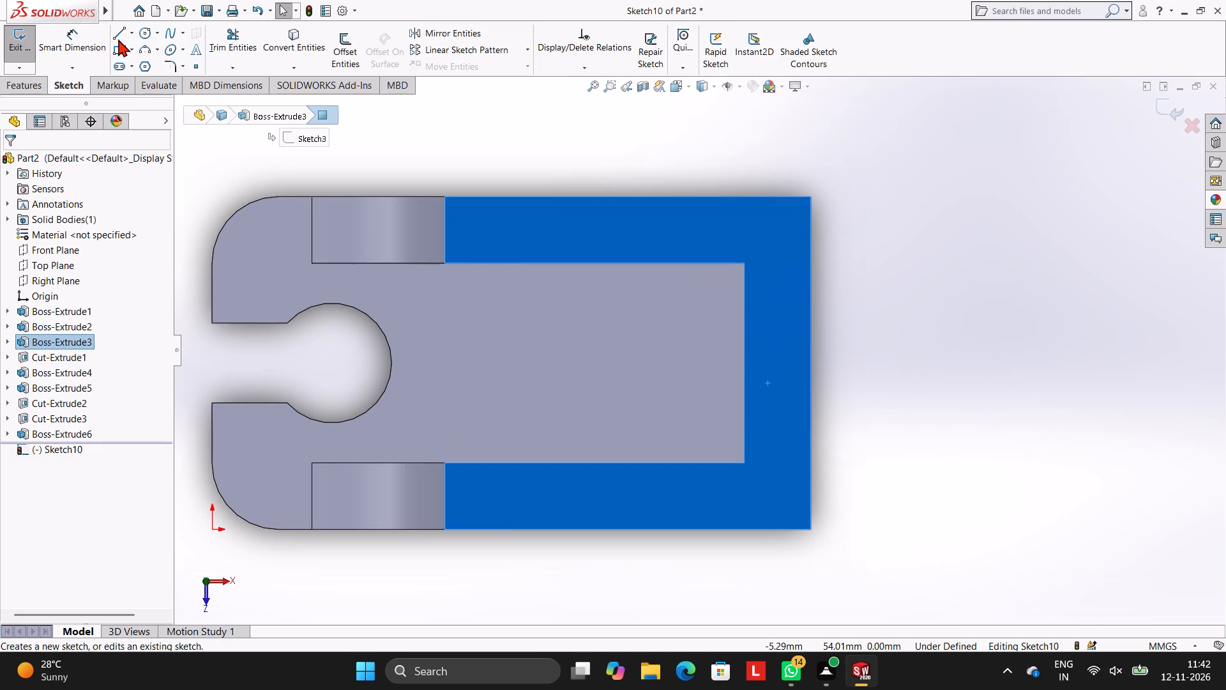
left_click(118, 39)
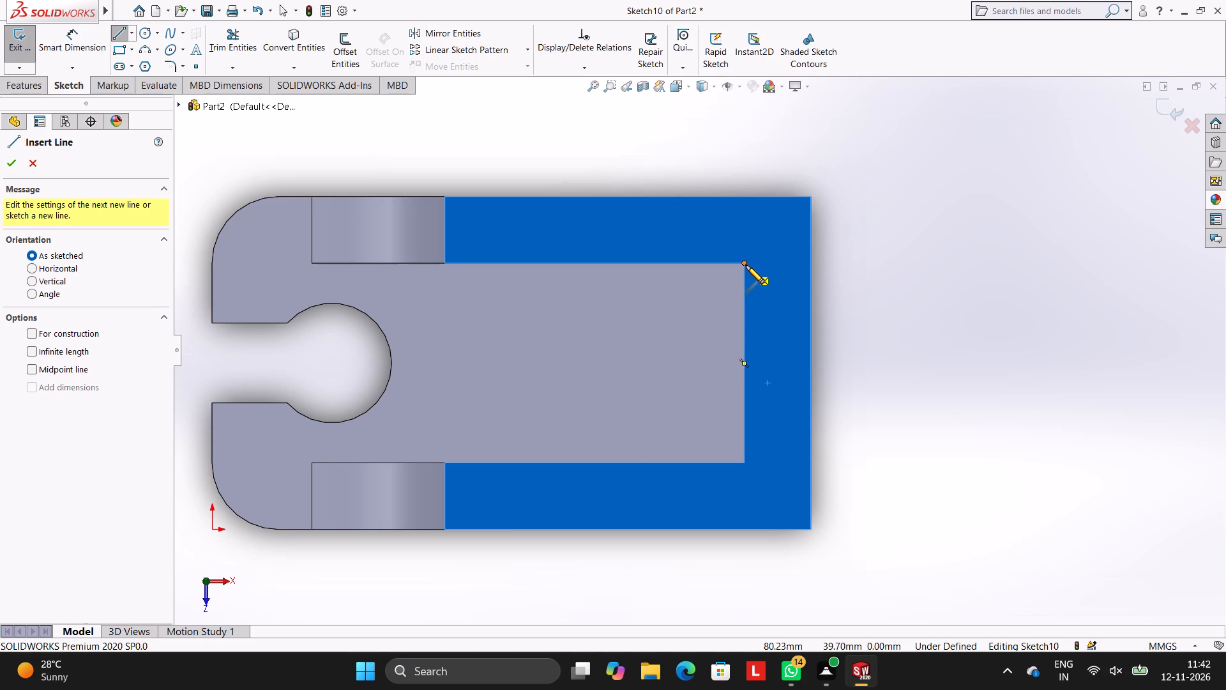
left_click(746, 263)
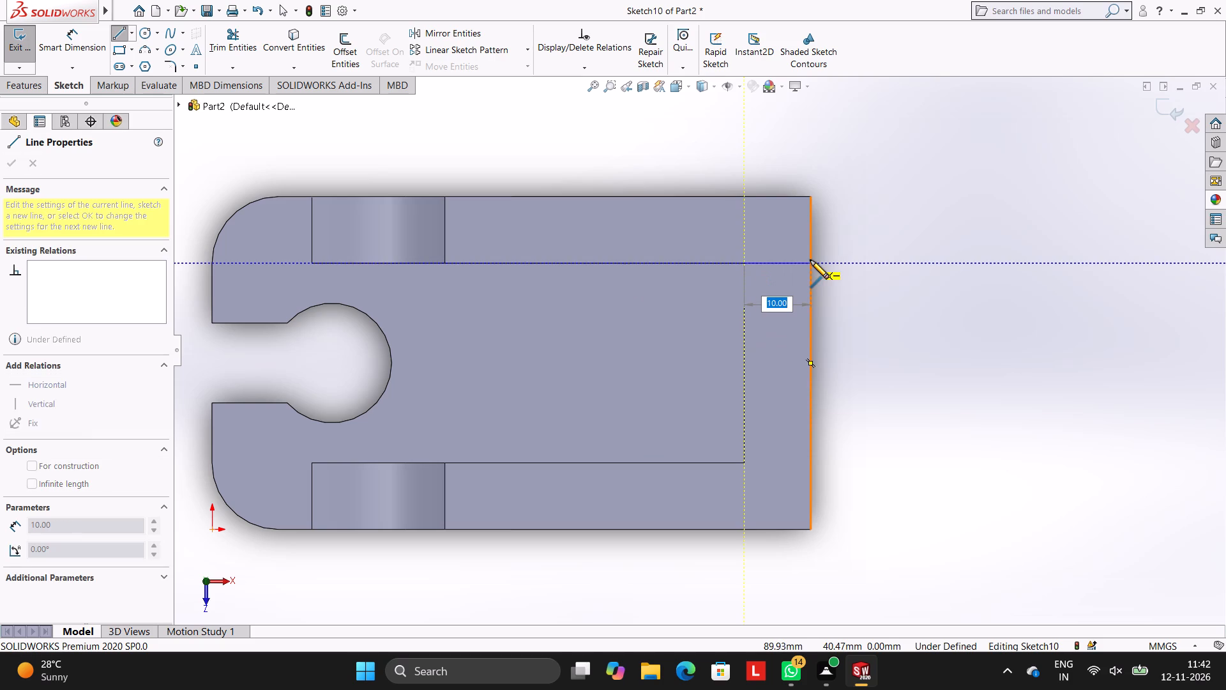
left_click(810, 260)
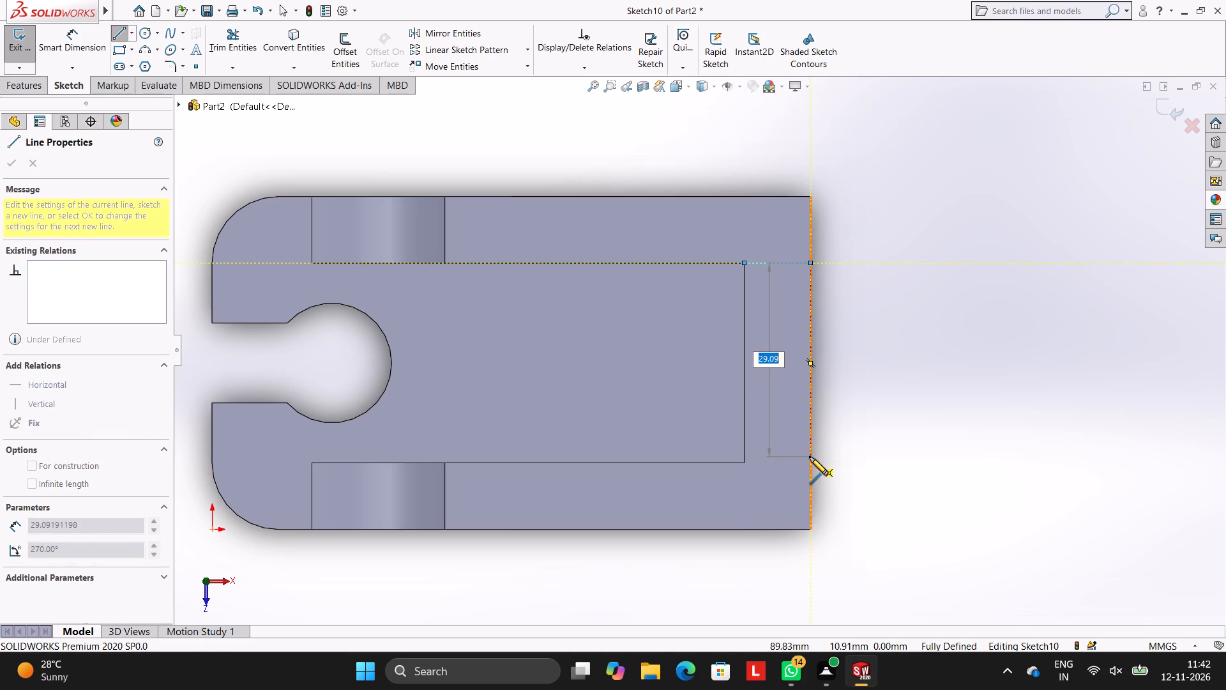
type("30")
key("Return")
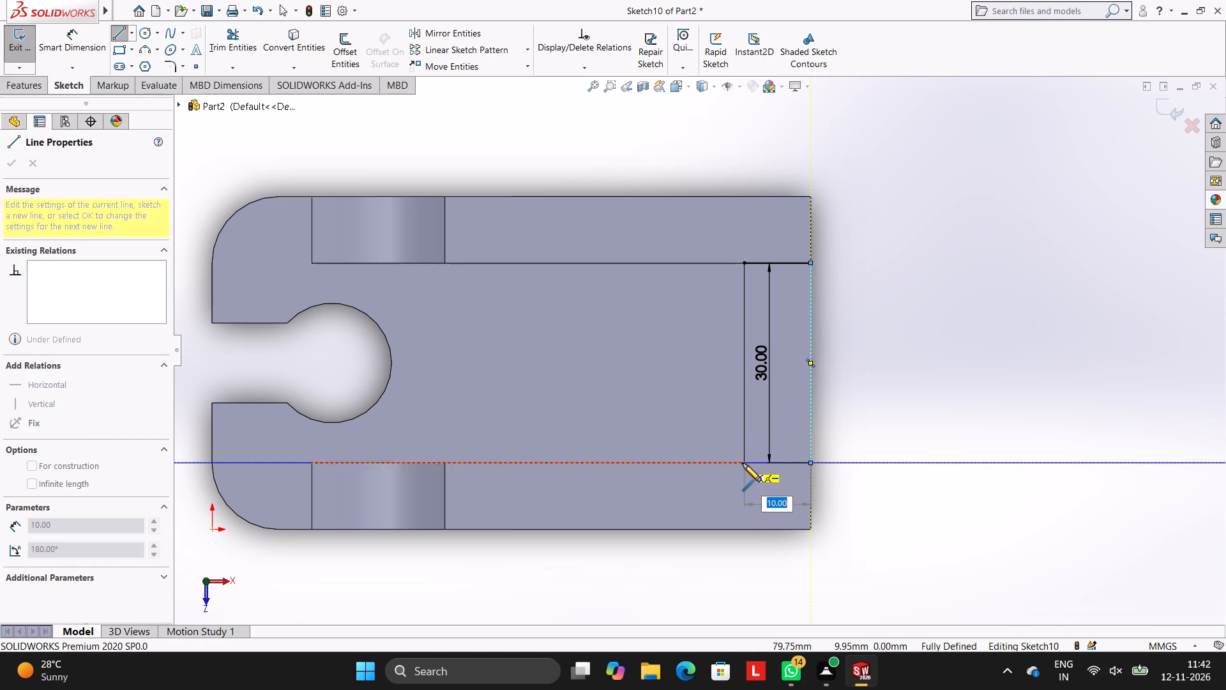
left_click(744, 463)
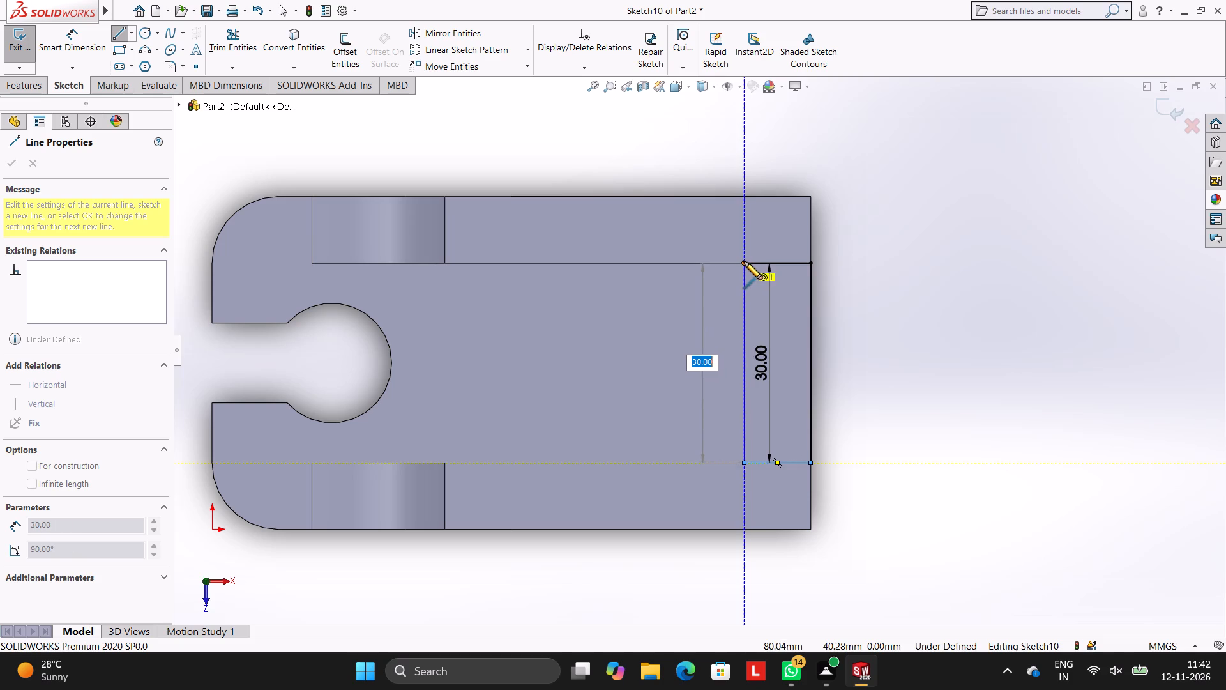
left_click(743, 261)
key("Escape")
key("Escape")
key("Escape")
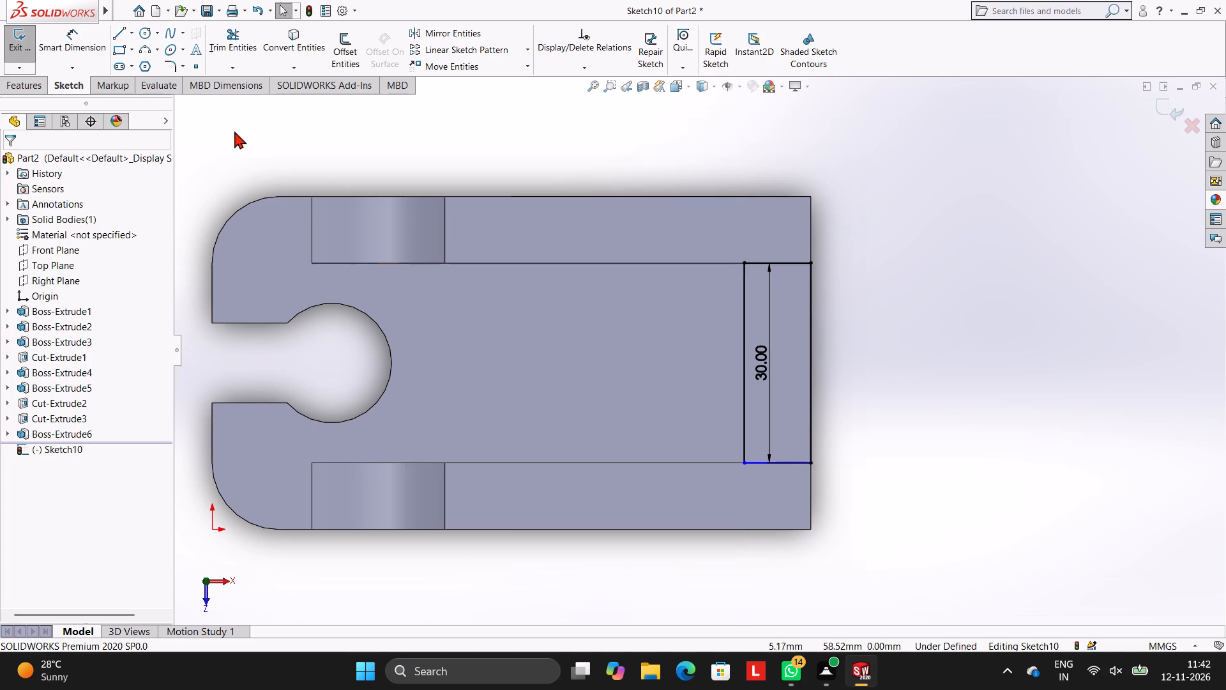
Dimension the angle between the rectangle's under-defined short side and its long side facing the channel.
left_click(80, 31)
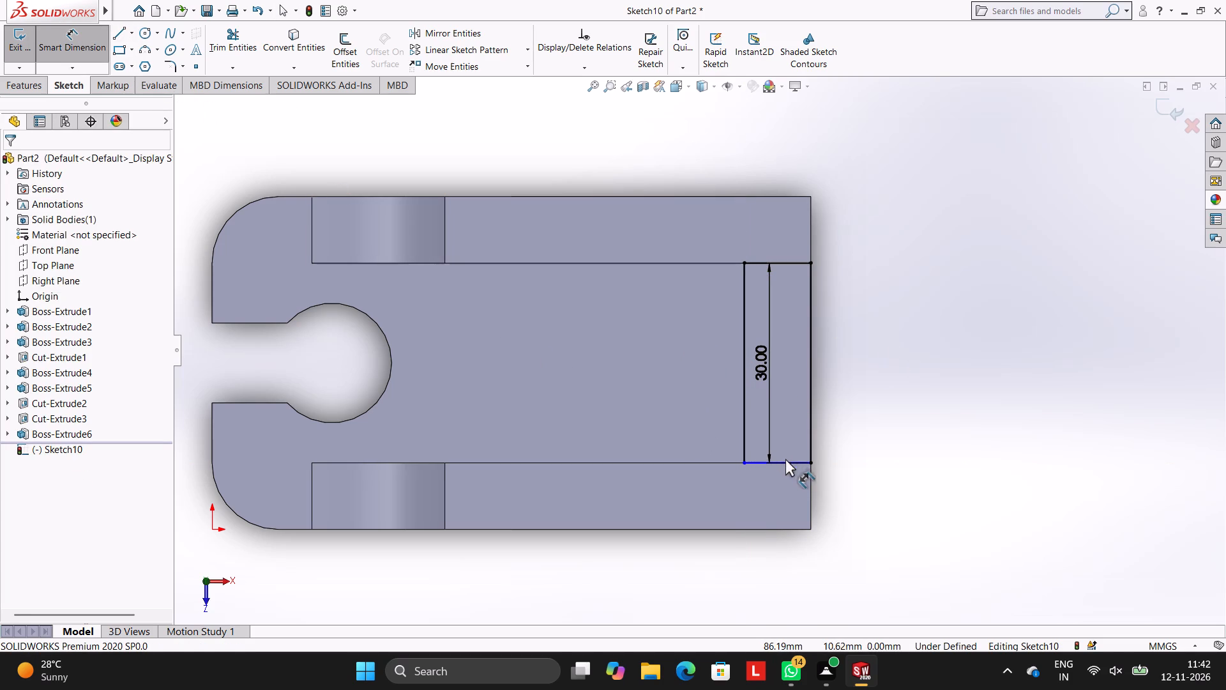
left_click(785, 460)
left_click(744, 436)
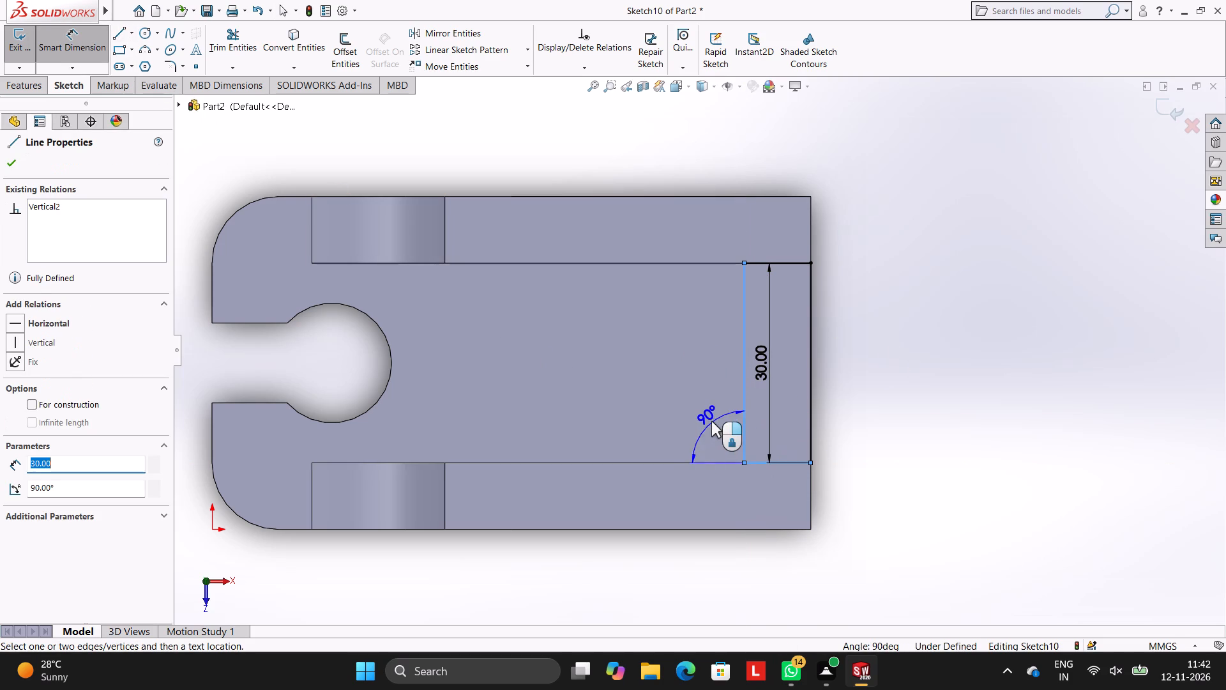
left_click(709, 410)
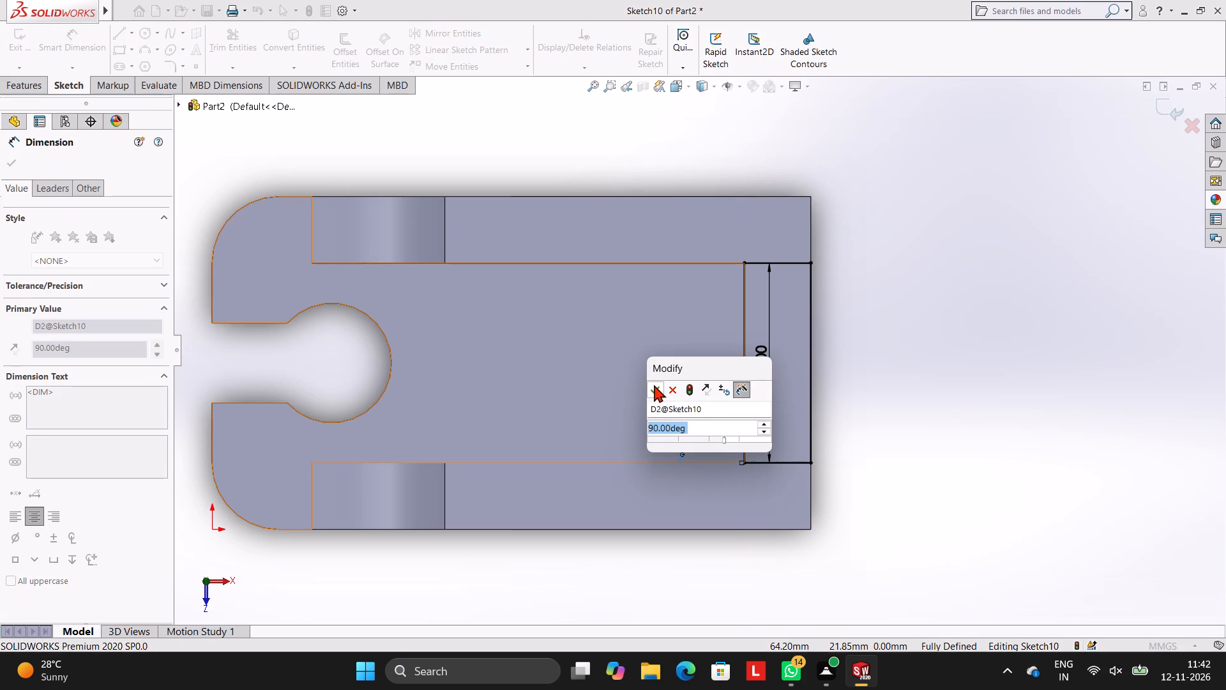
left_click(655, 385)
left_click(619, 323)
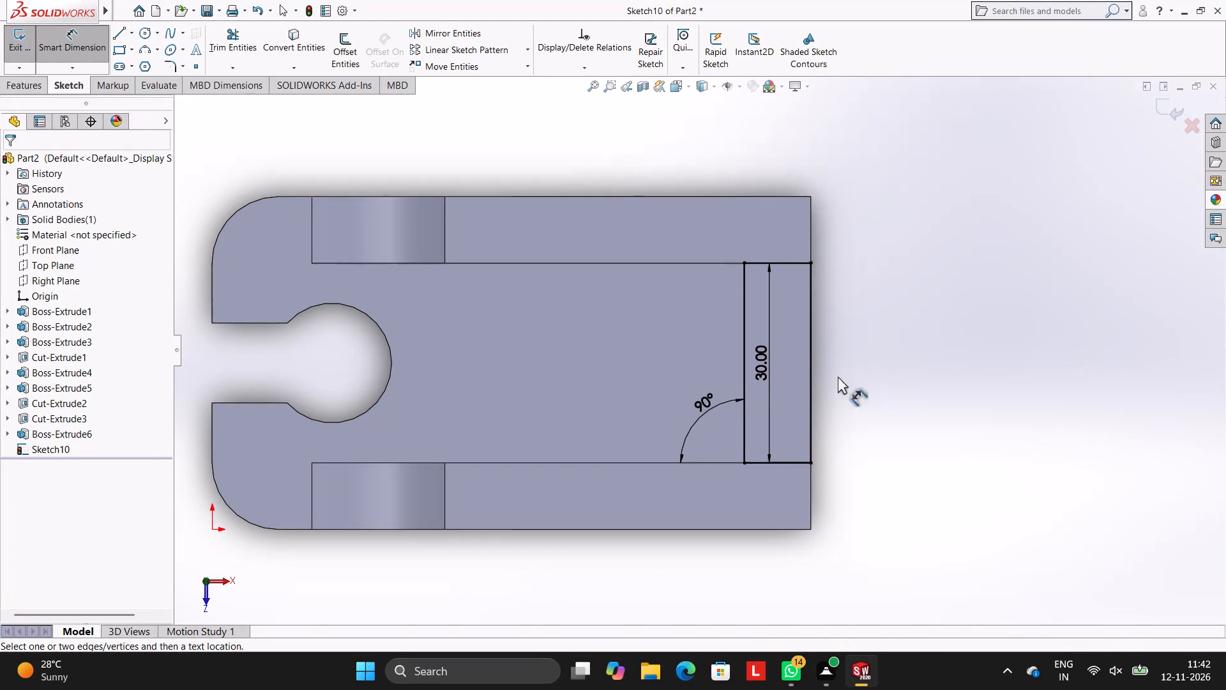
Cut-extrude the rectangle to a blind depth of 5 mm to lower the rear wall.
left_click(25, 88)
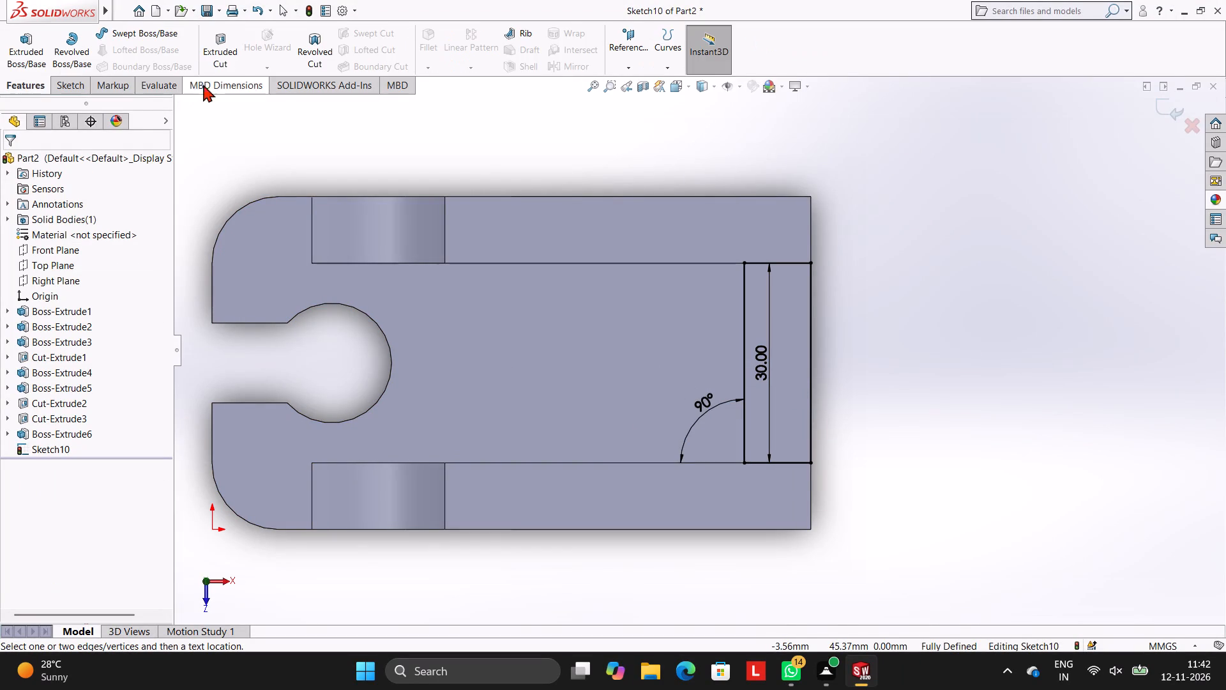
left_click(233, 49)
key("5")
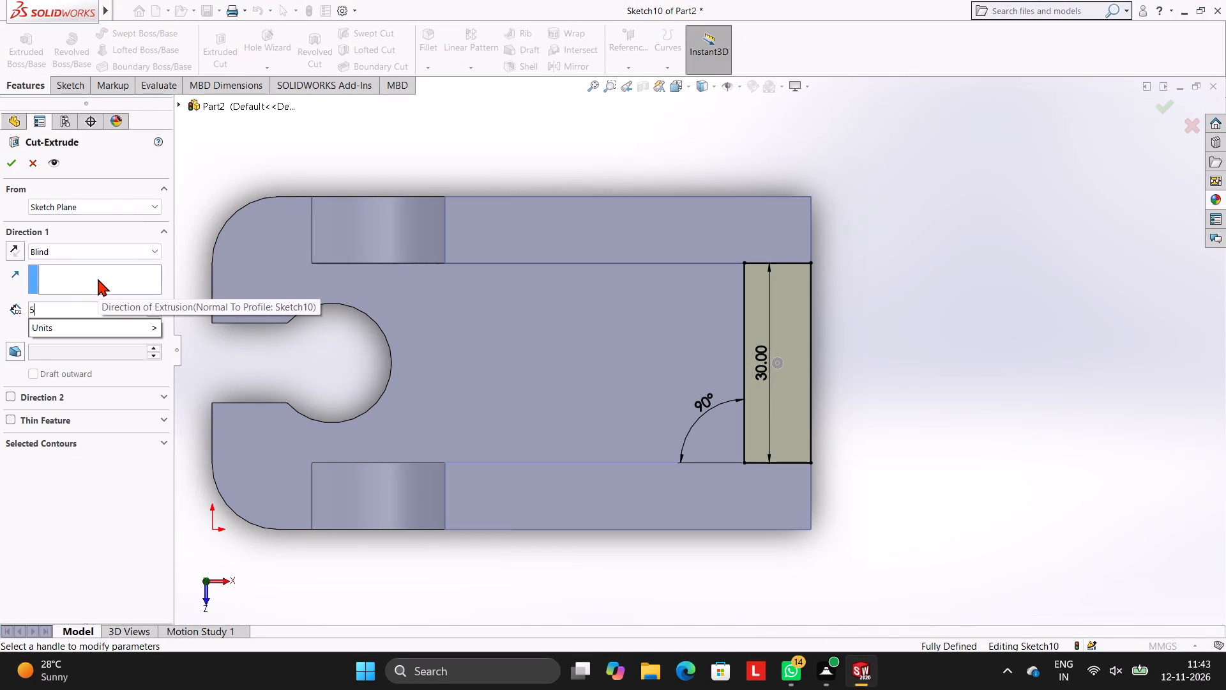
key("Return")
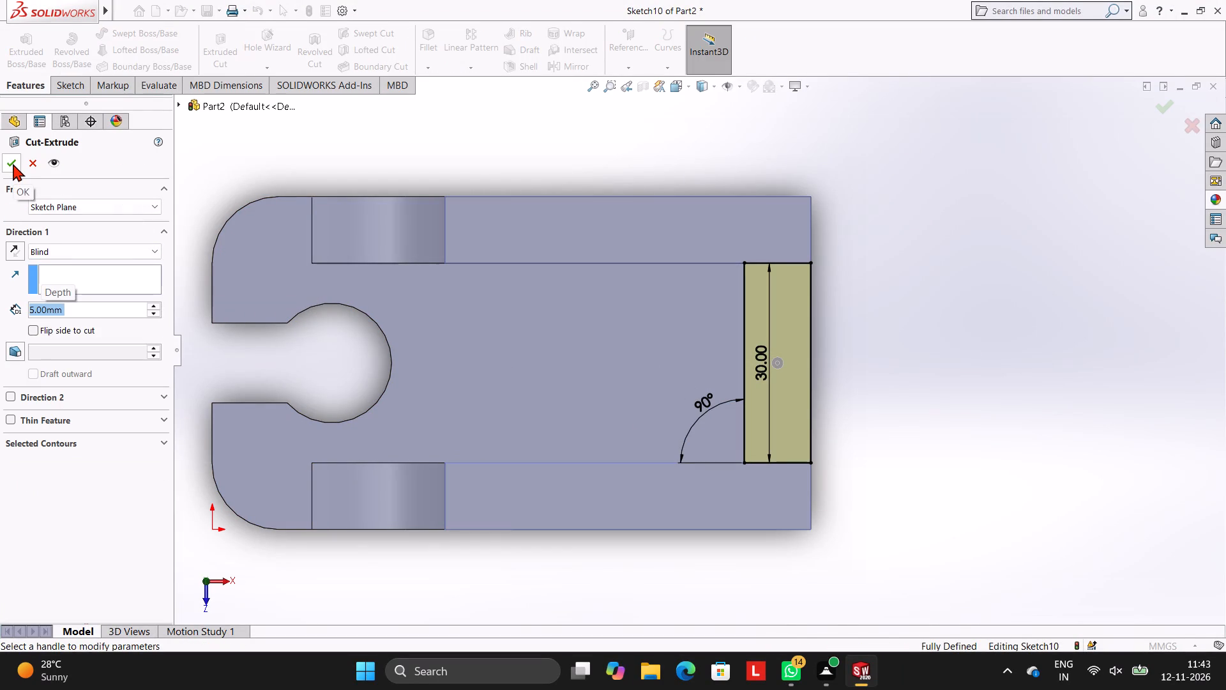
left_click(13, 164)
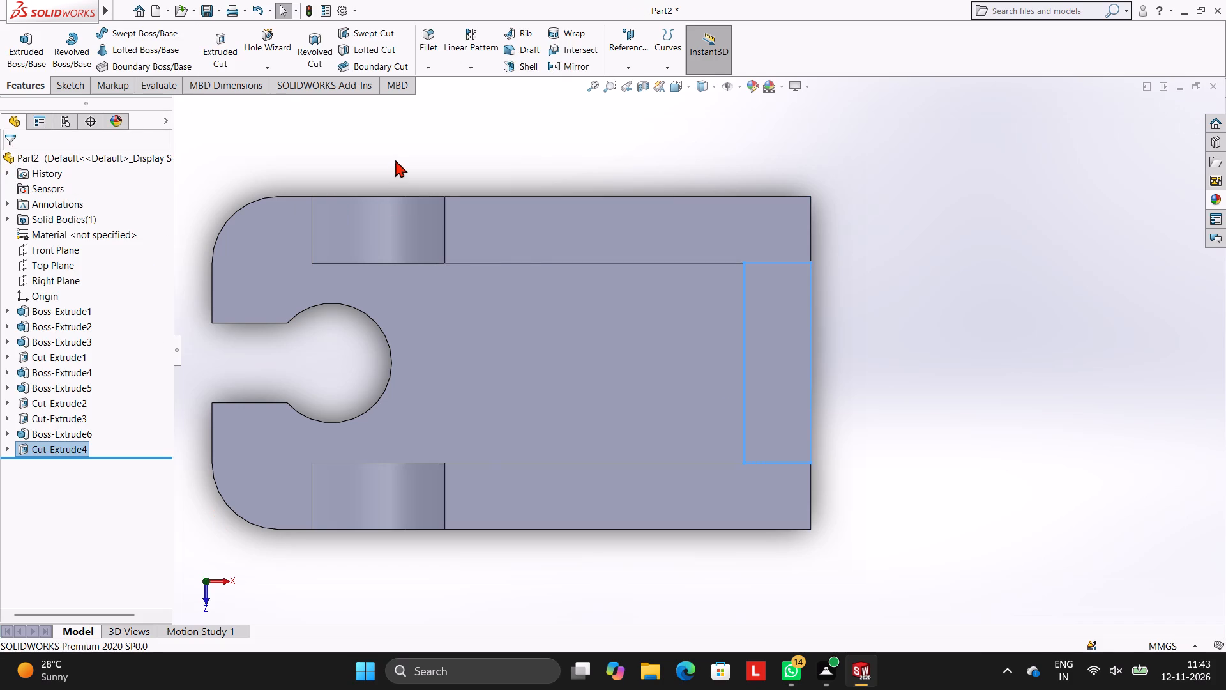
On a new sketch on a channel side wall's top face, draw a 25 mm line along the channel edge from the rear wall's inner corner.
middle_click_drag(645, 369, 660, 247)
scroll(660, 241, "up", 2)
left_click(985, 232)
middle_click_drag(888, 339, 981, 300)
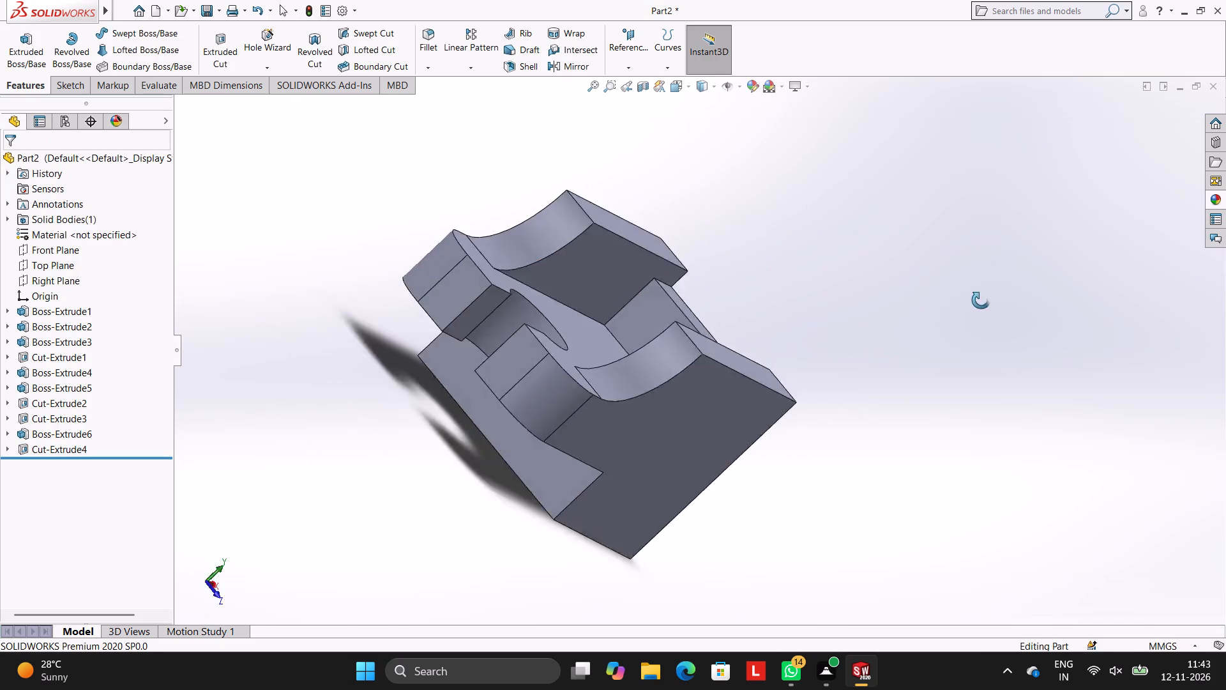
middle_click_drag(981, 300, 841, 281)
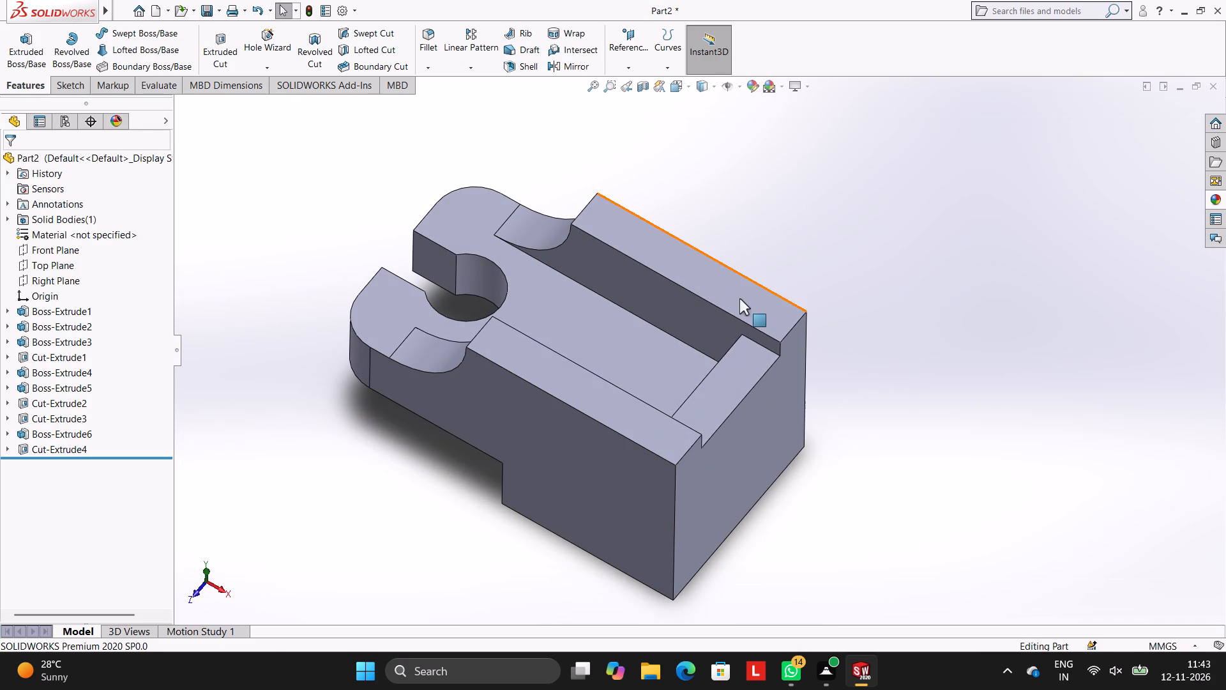
left_click(711, 282)
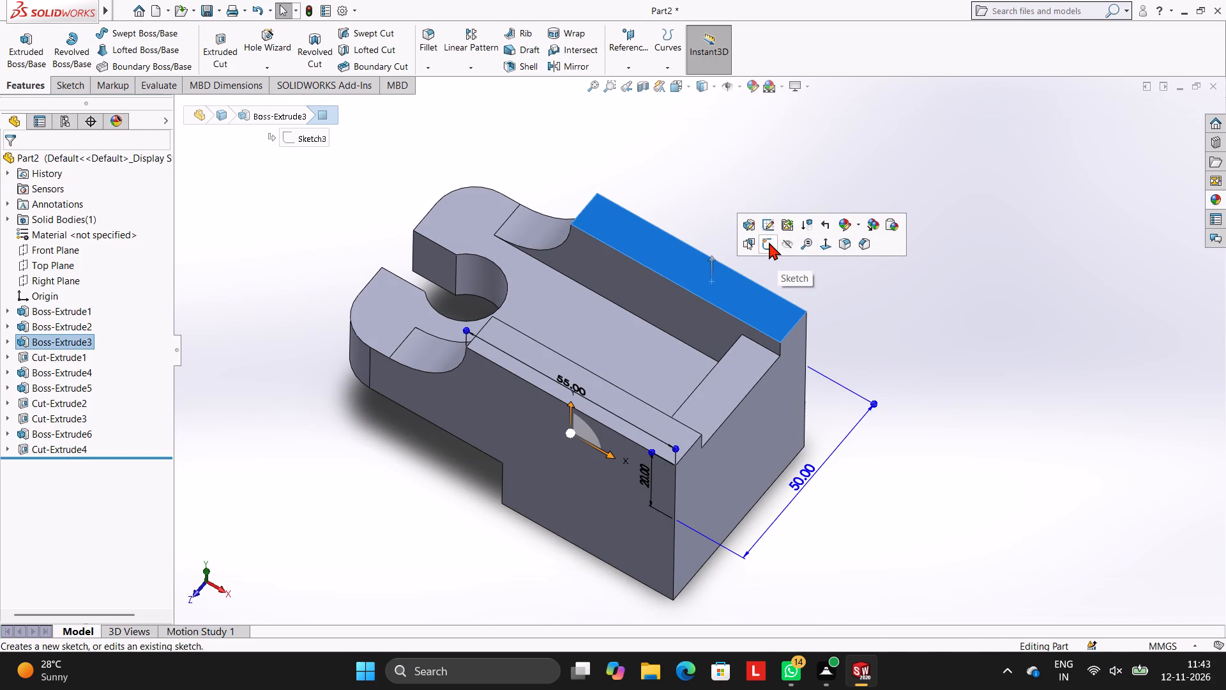
left_click(769, 242)
key("ctrl+8")
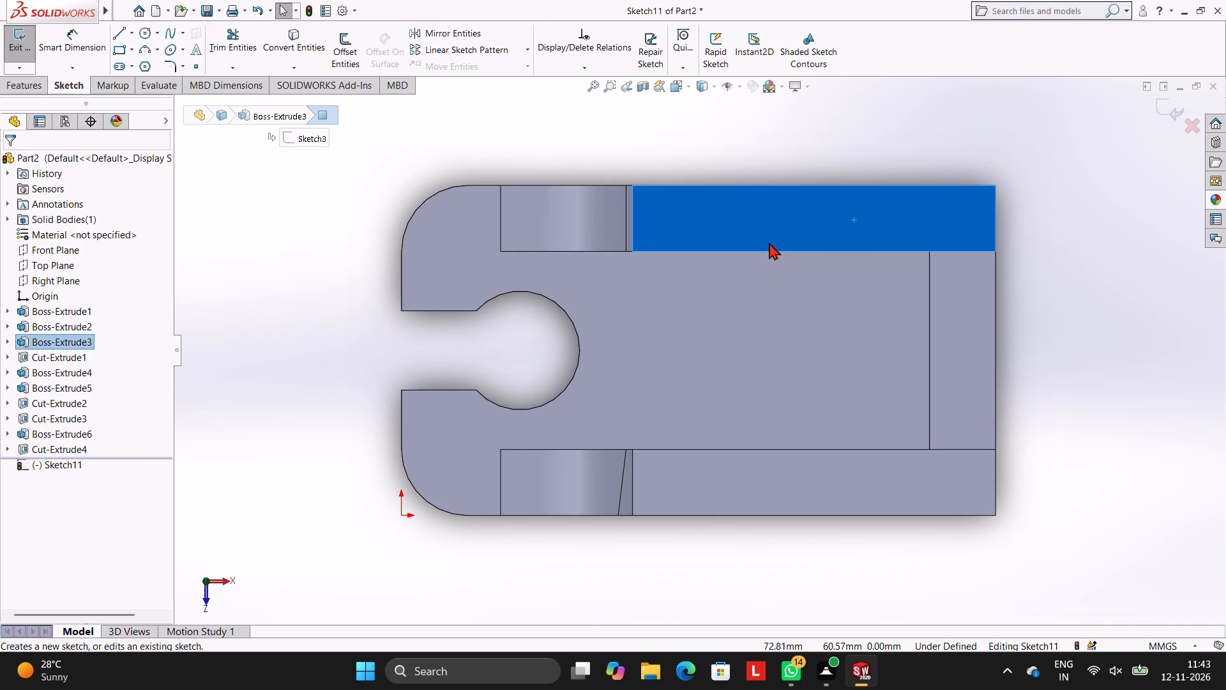
left_click(121, 35)
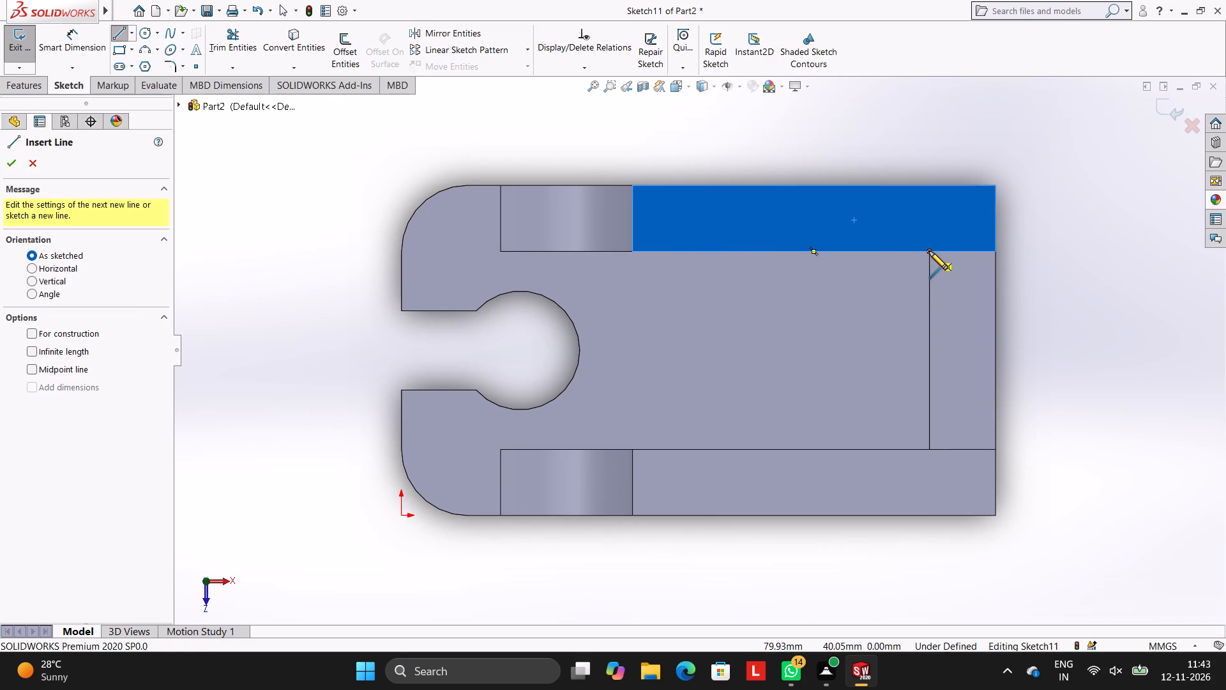
left_click(929, 251)
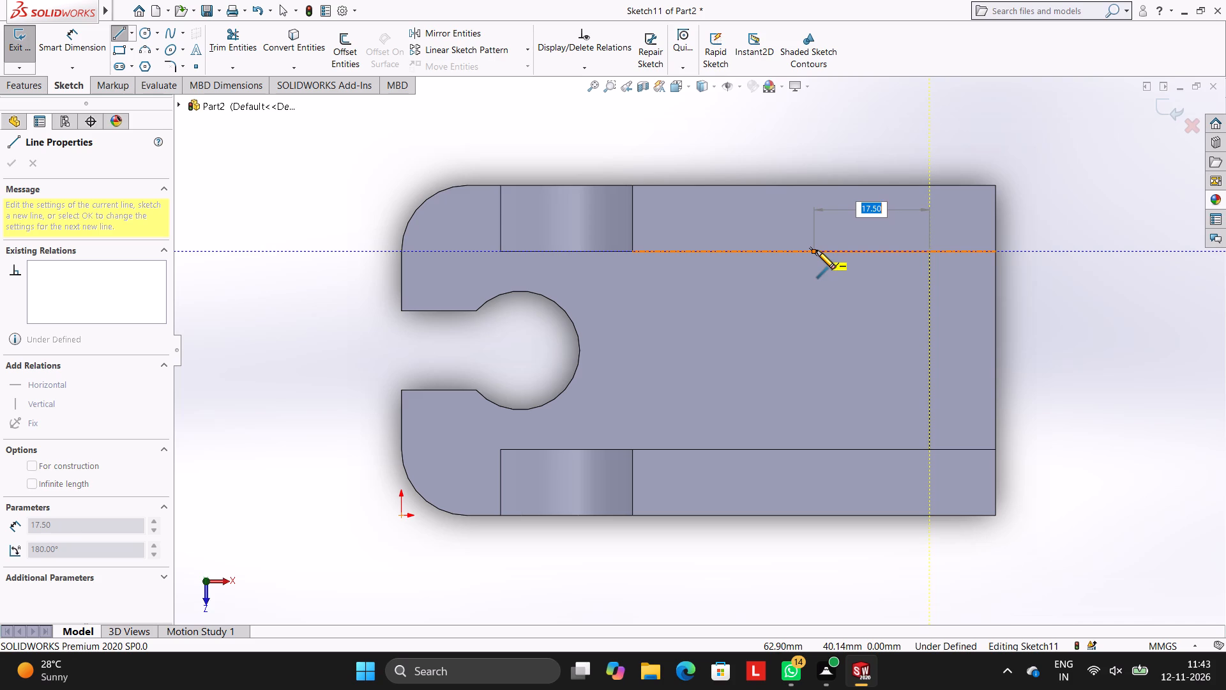
type("25")
key("Return")
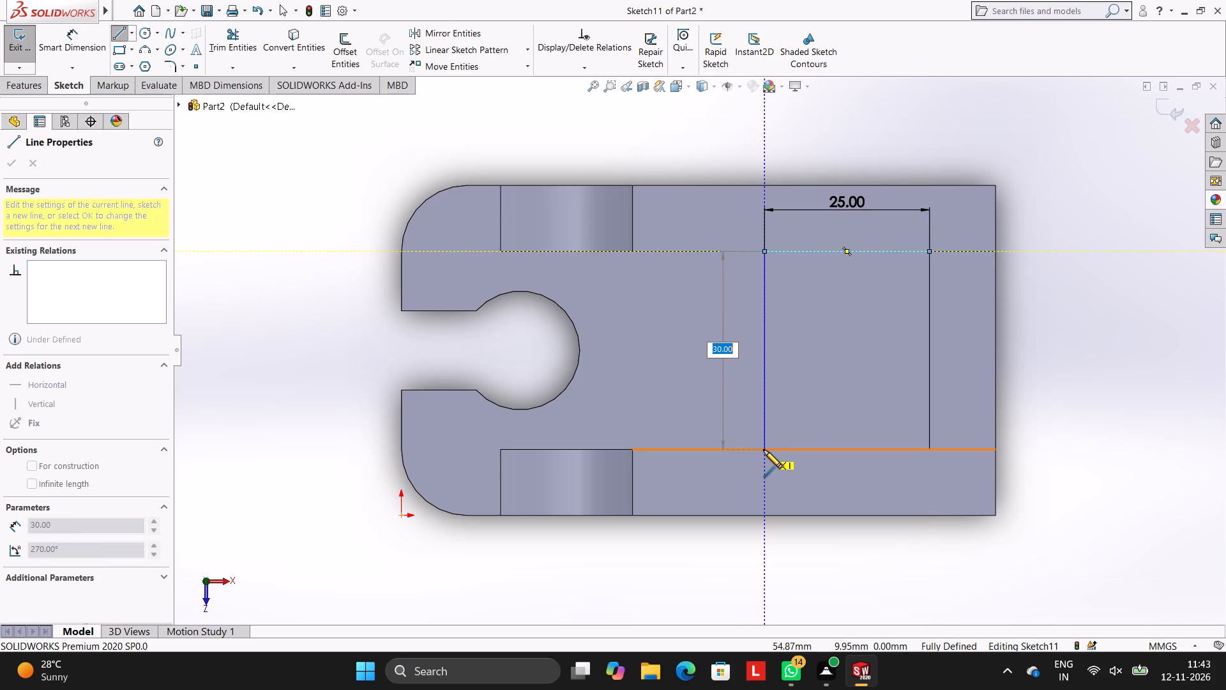
Draw a closed 30 × 10 mm line rectangle across the channel from the free end of the 25 mm line.
type("30")
key("Return")
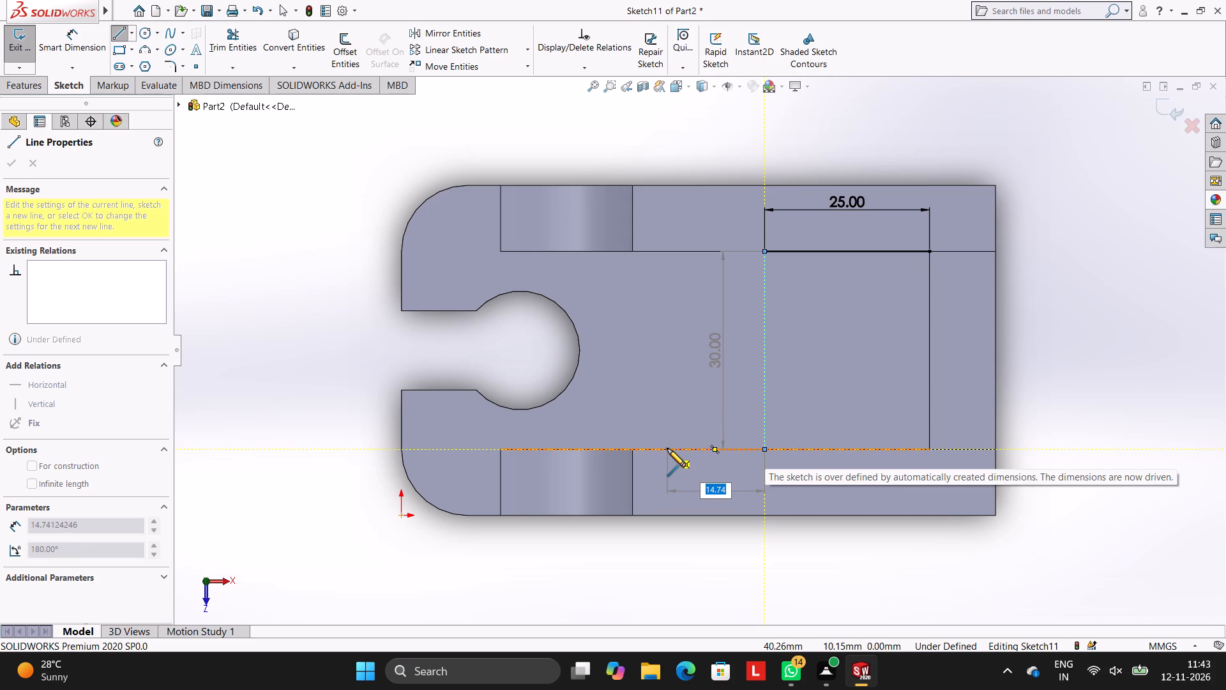
type("10")
key("Return")
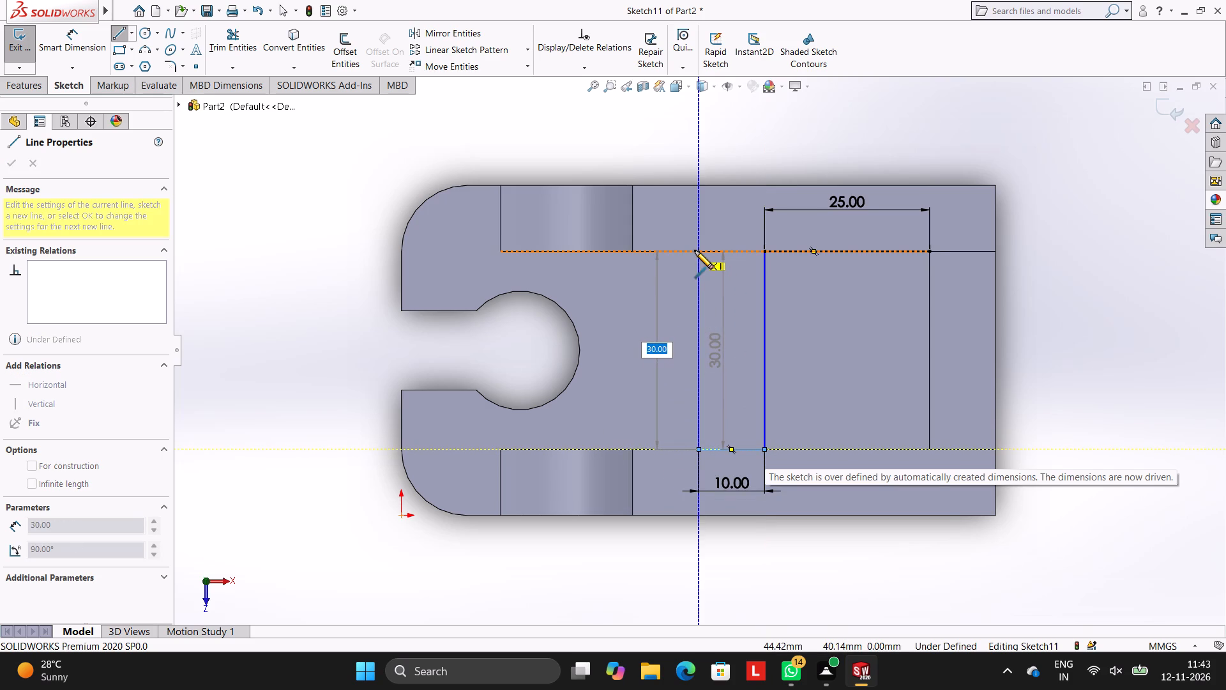
type("30")
key("Return")
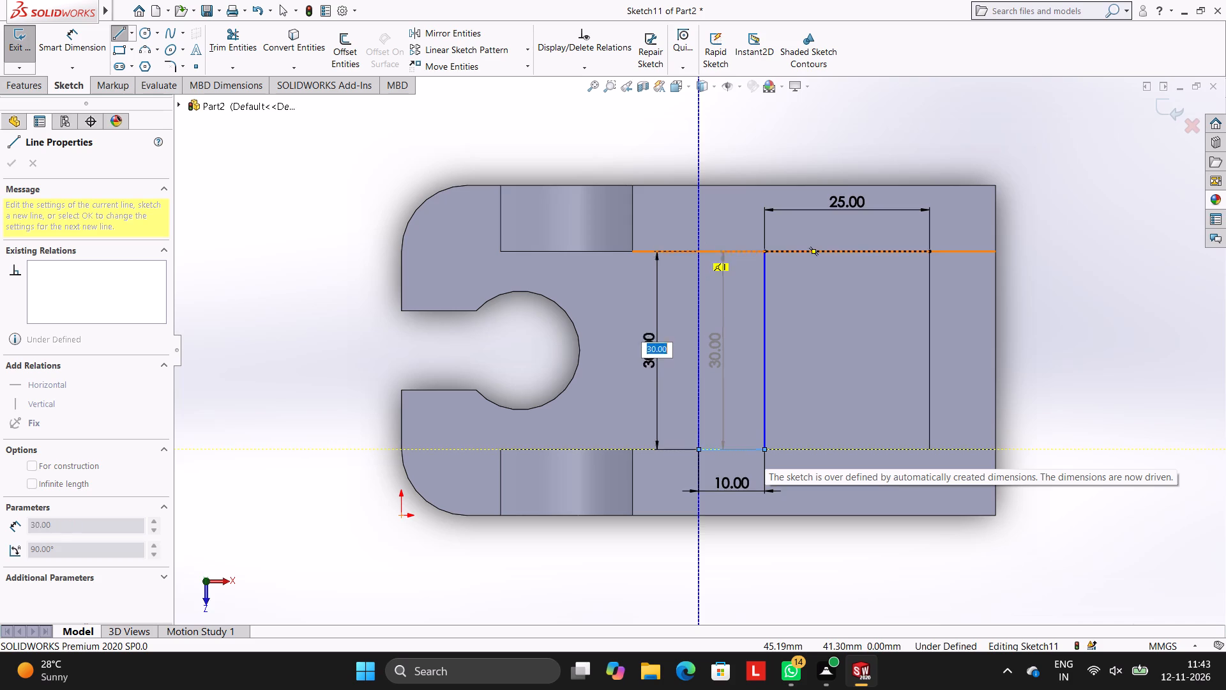
left_click(764, 249)
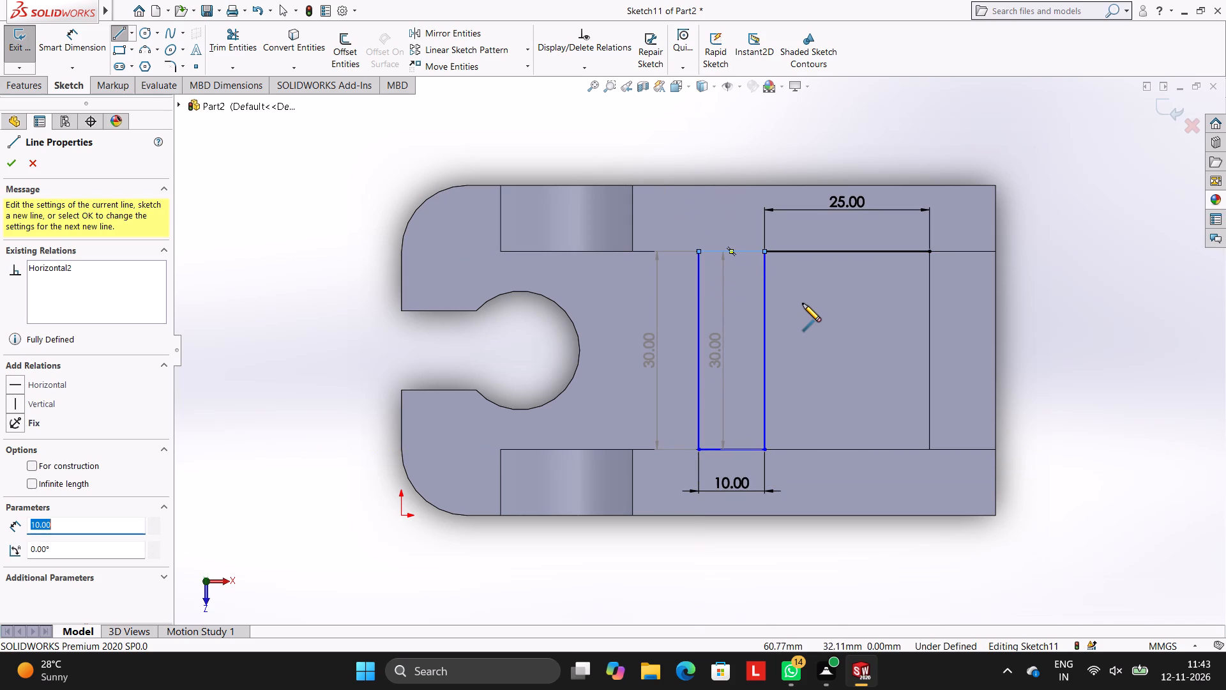
key("Escape")
key("Escape")
key("Escape")
key("Escape")
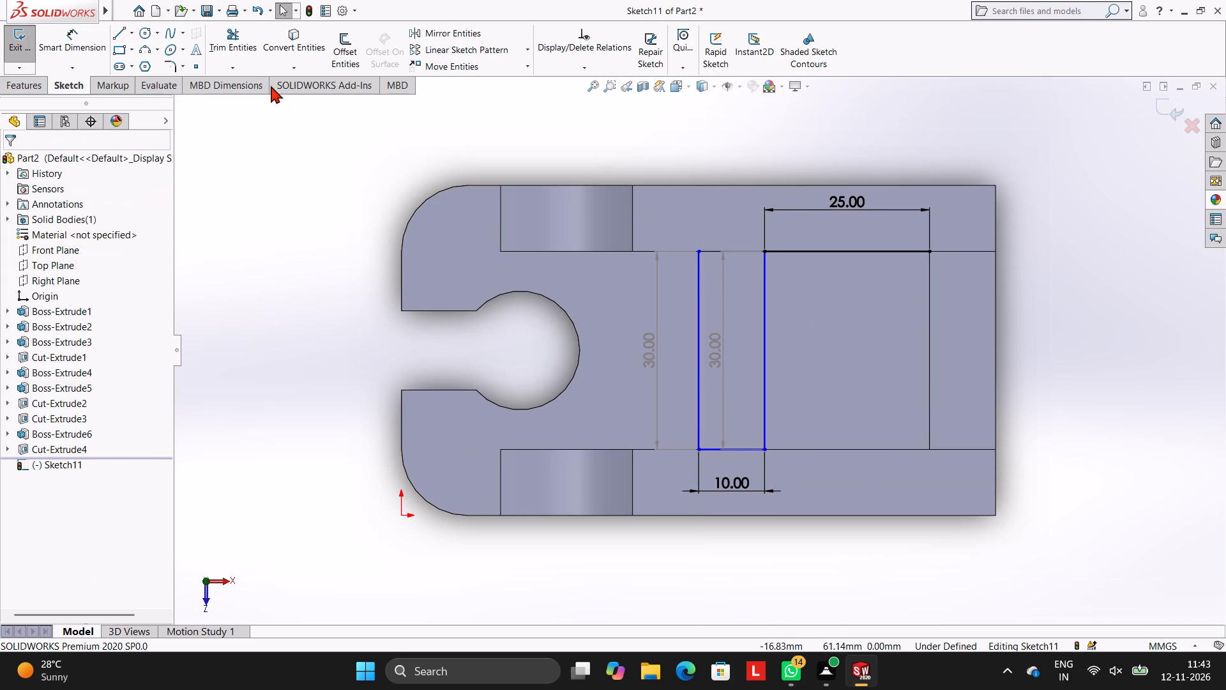
Trim away the 25 mm locating line, leaving only the rectangle across the channel.
left_click(241, 55)
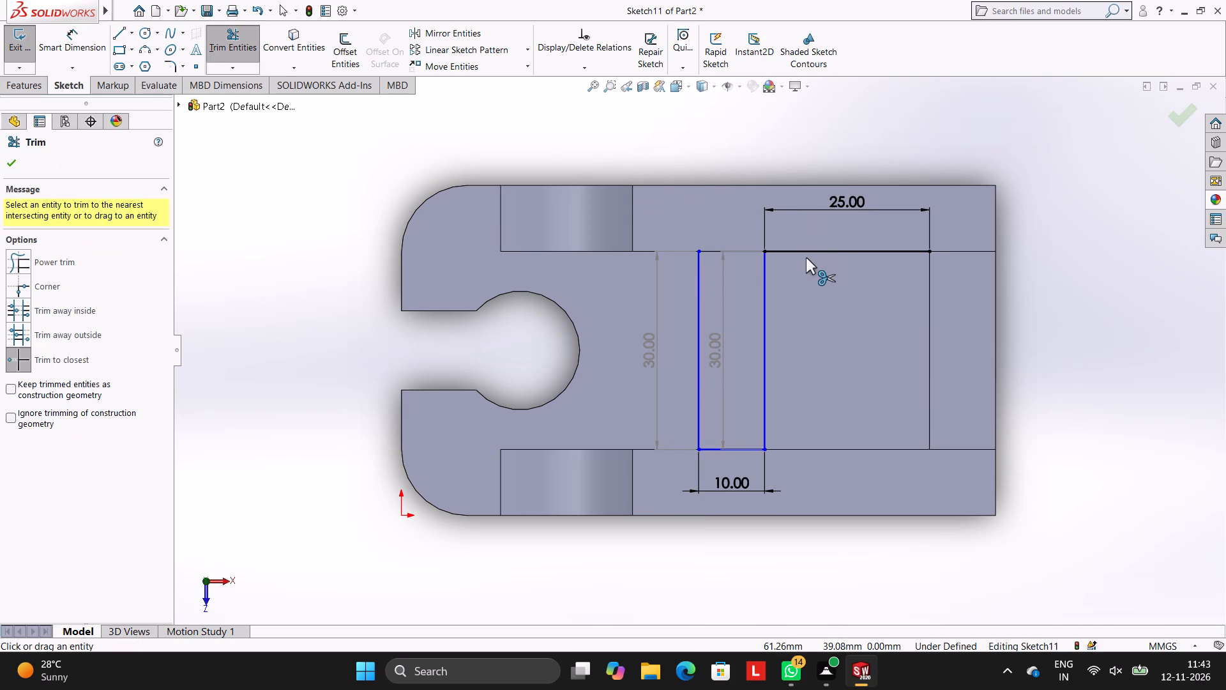
left_click(805, 249)
key("Escape")
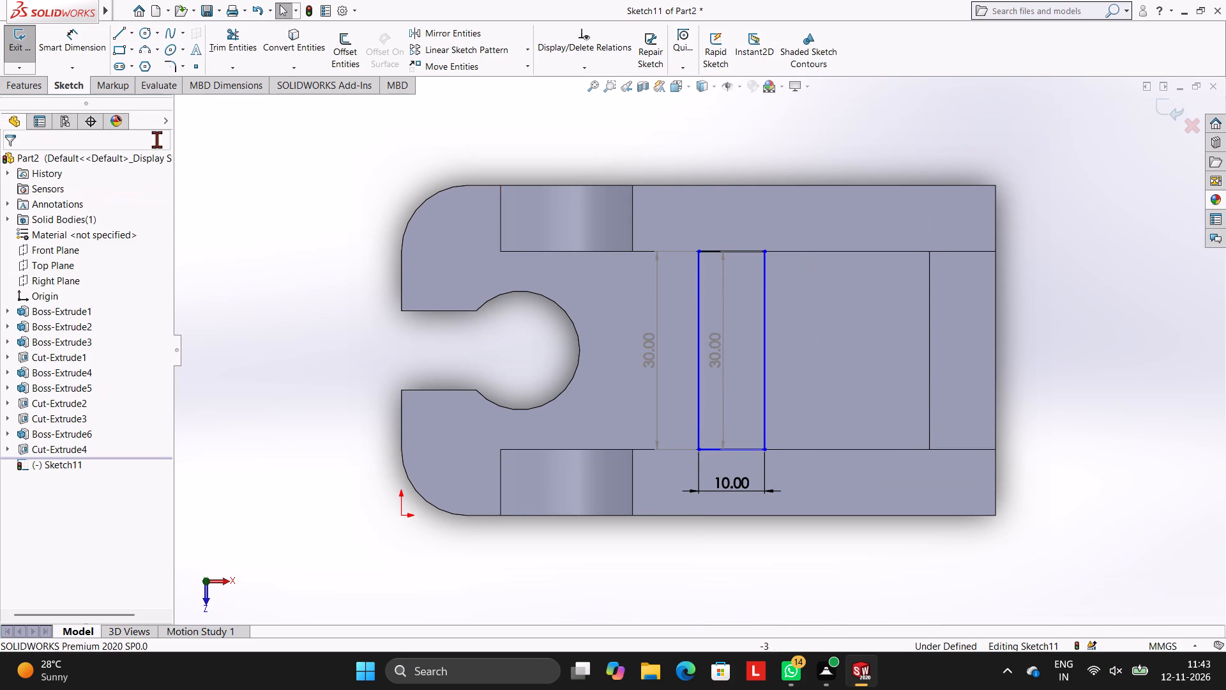
Dimension the spacing between the rectangle's two long sides and the length of its long side nearer the rear wall.
left_click(59, 49)
left_click(698, 324)
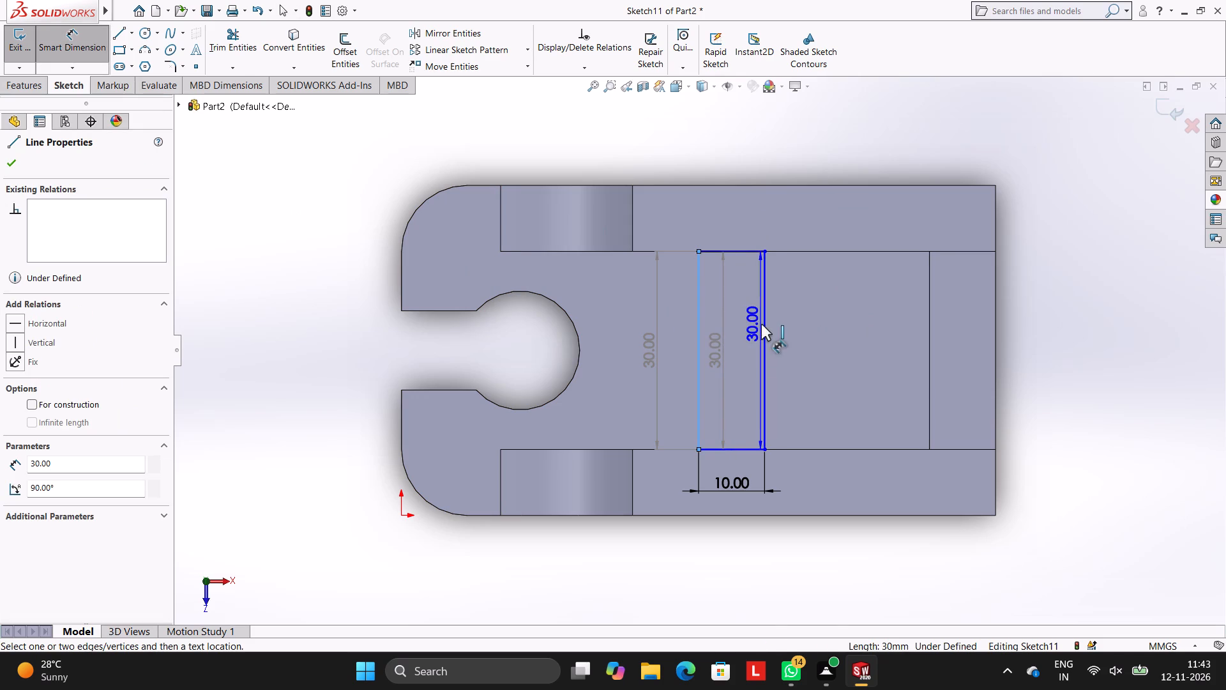
left_click(762, 324)
left_click(729, 225)
left_click(680, 201)
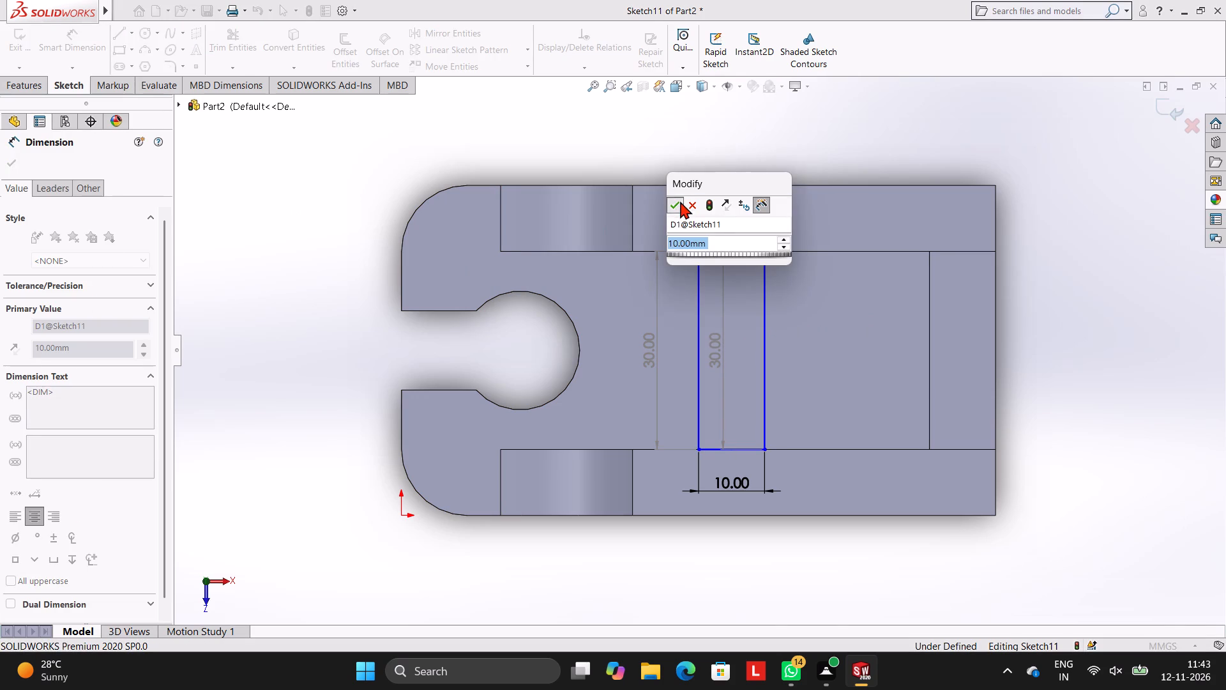
left_click(816, 225)
left_click(766, 299)
left_click(827, 302)
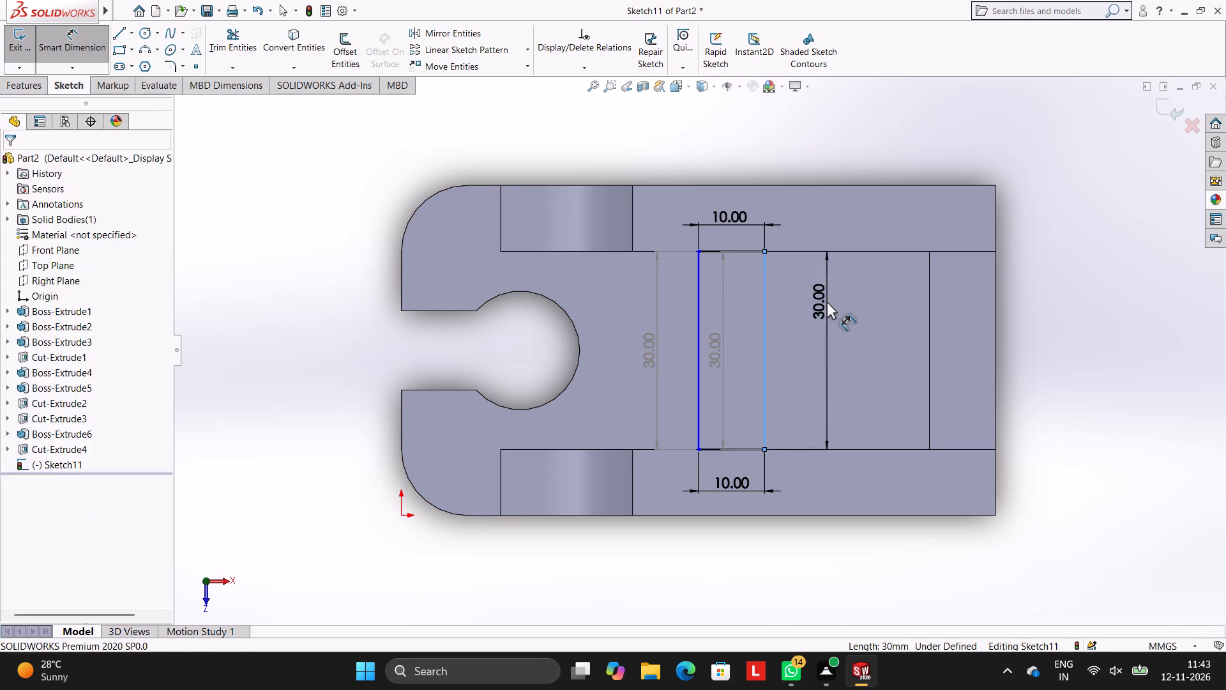
left_click(778, 278)
left_click(824, 221)
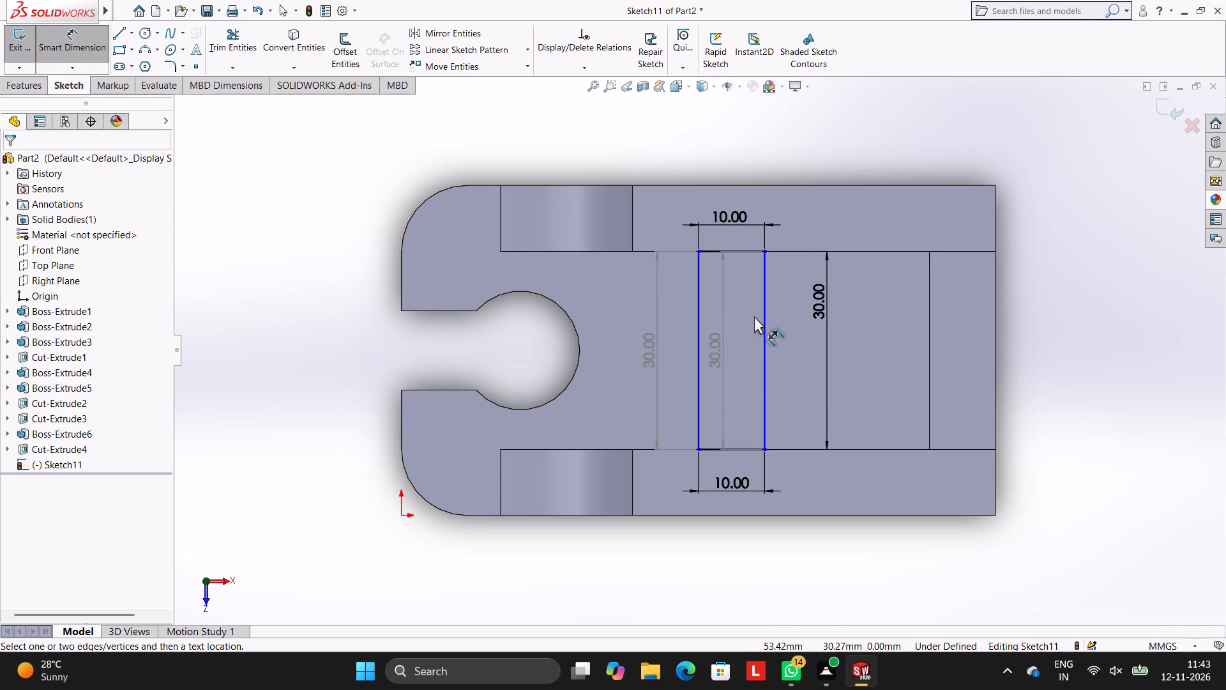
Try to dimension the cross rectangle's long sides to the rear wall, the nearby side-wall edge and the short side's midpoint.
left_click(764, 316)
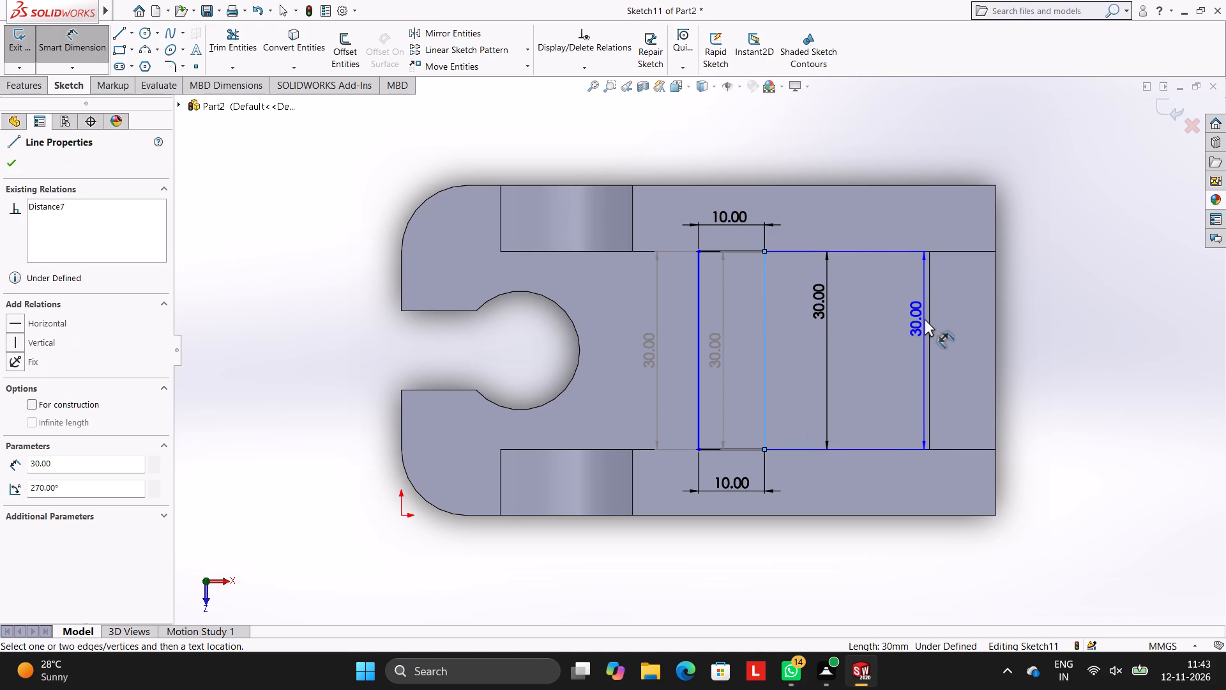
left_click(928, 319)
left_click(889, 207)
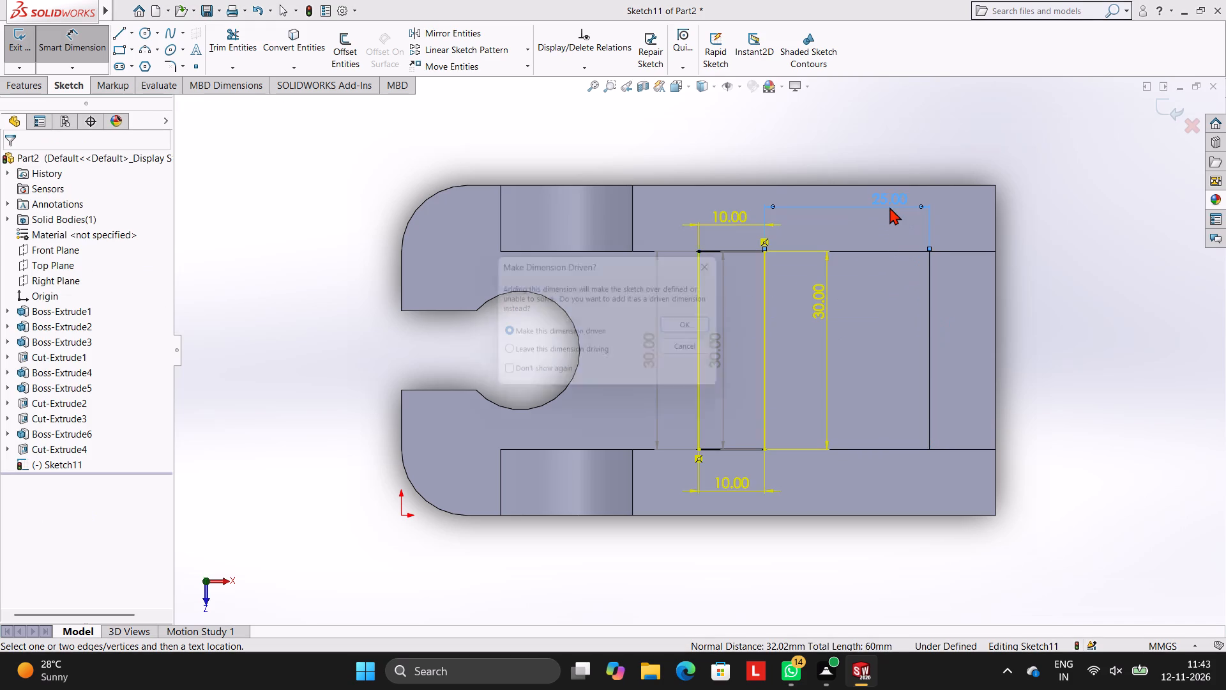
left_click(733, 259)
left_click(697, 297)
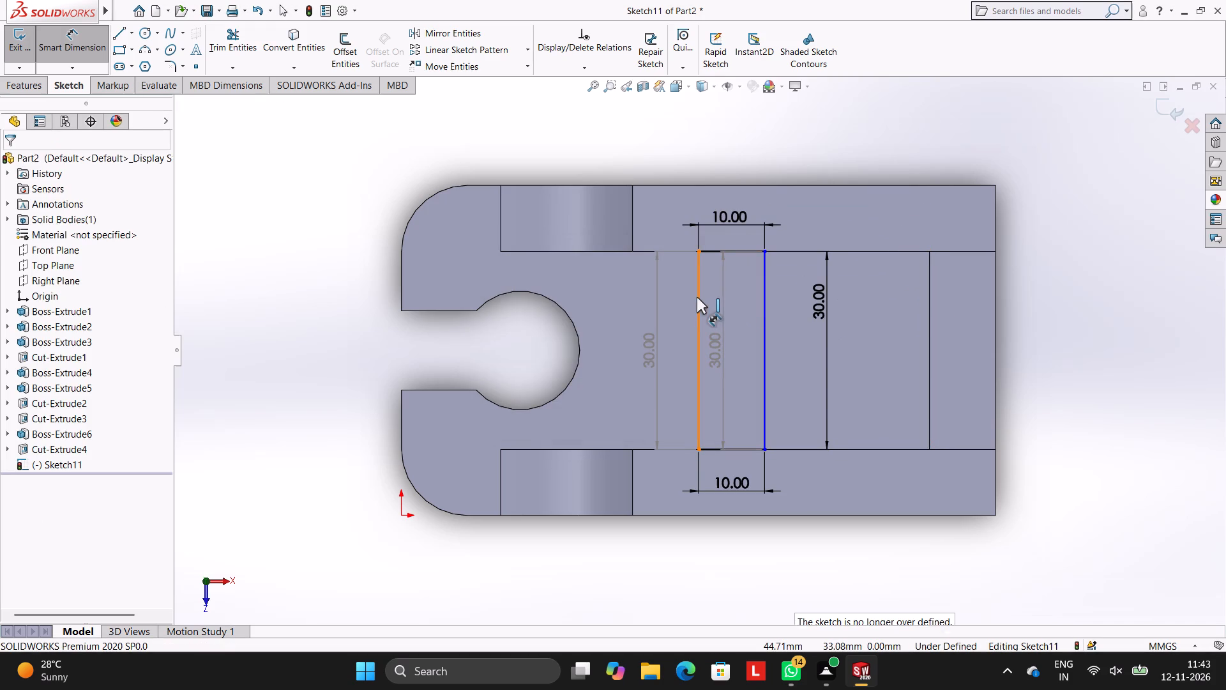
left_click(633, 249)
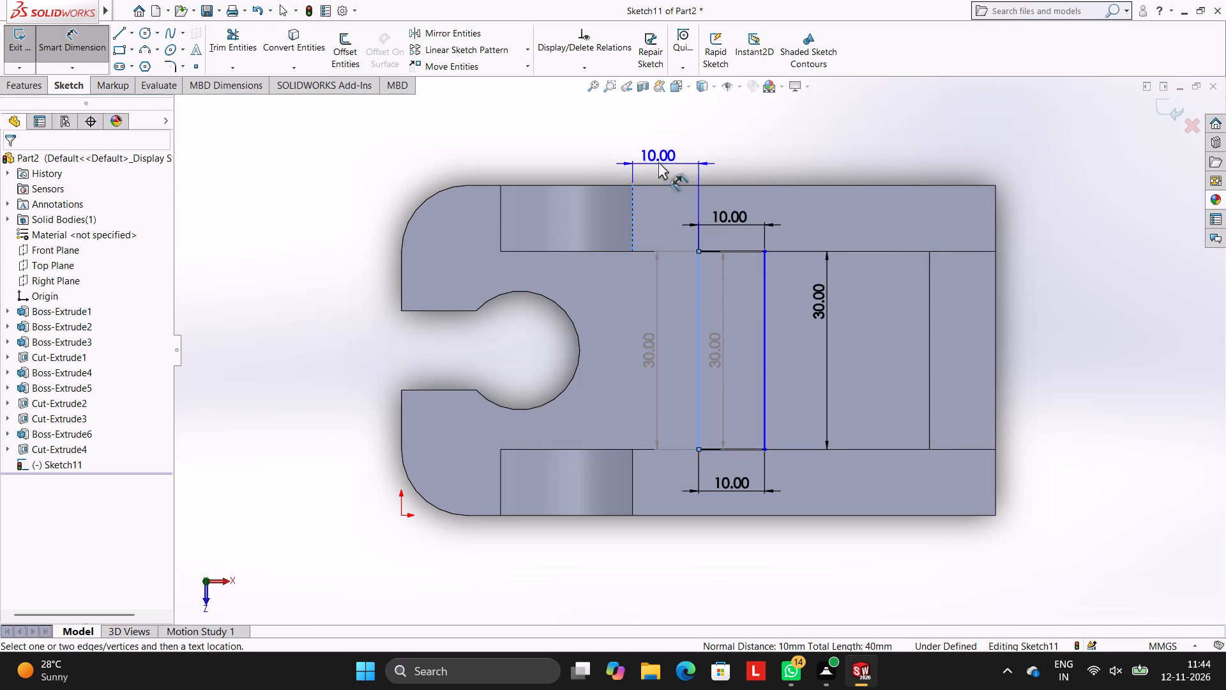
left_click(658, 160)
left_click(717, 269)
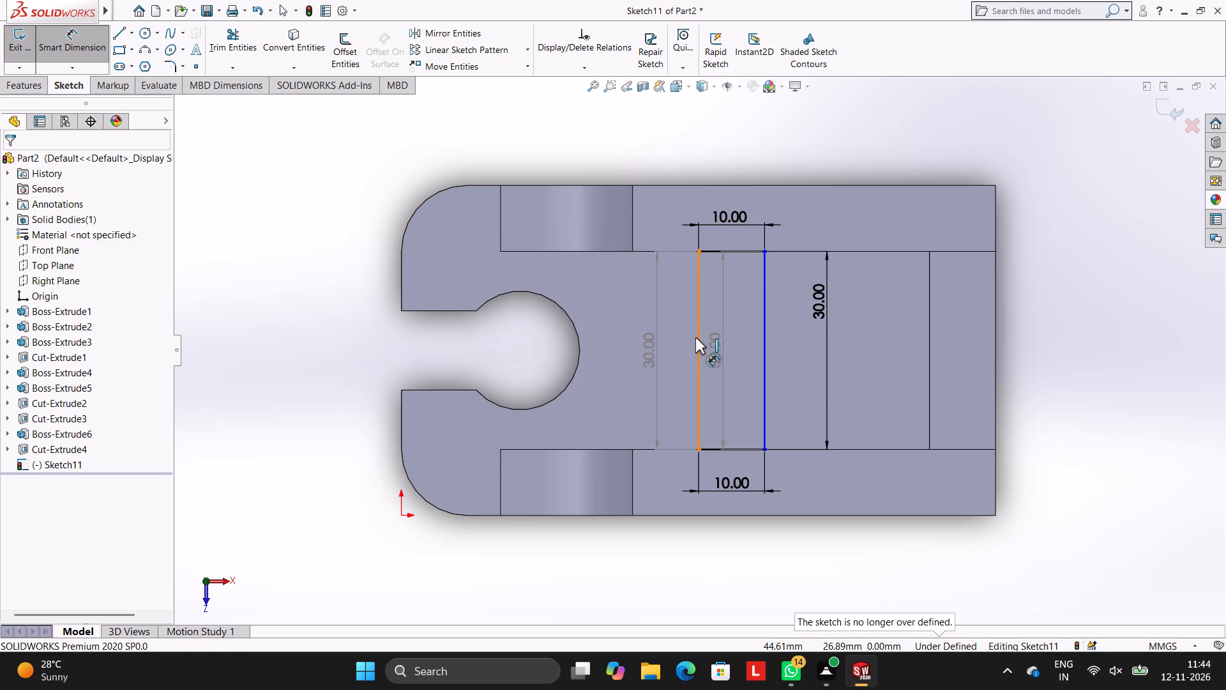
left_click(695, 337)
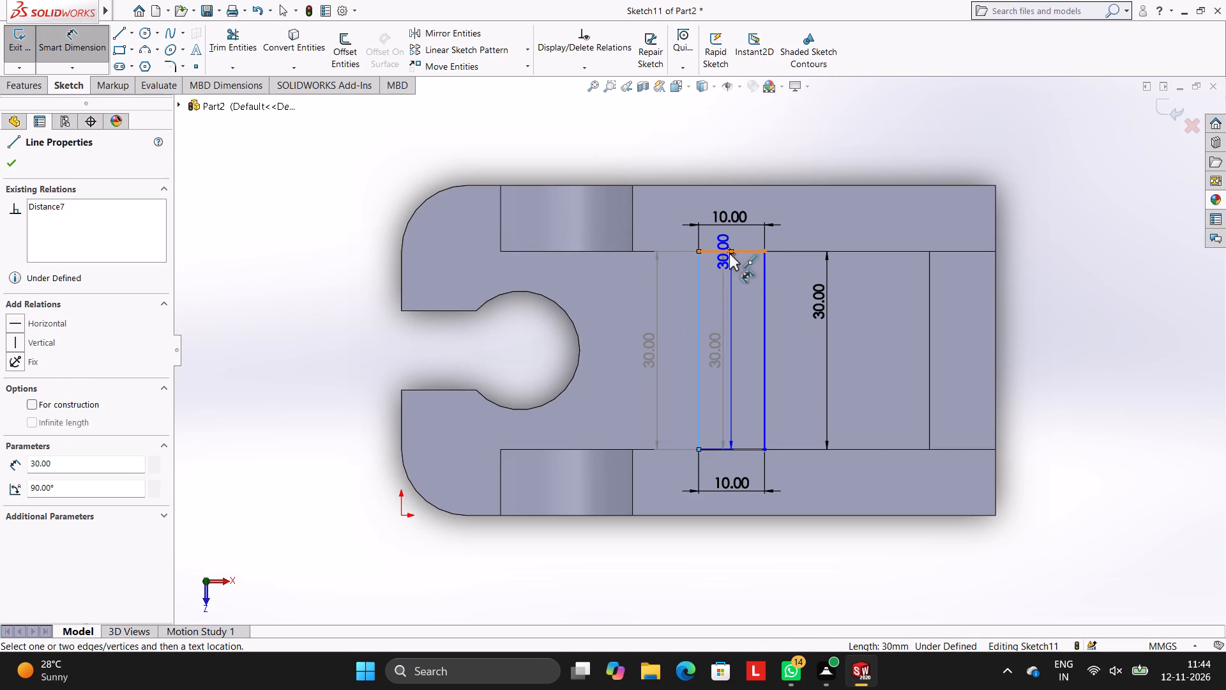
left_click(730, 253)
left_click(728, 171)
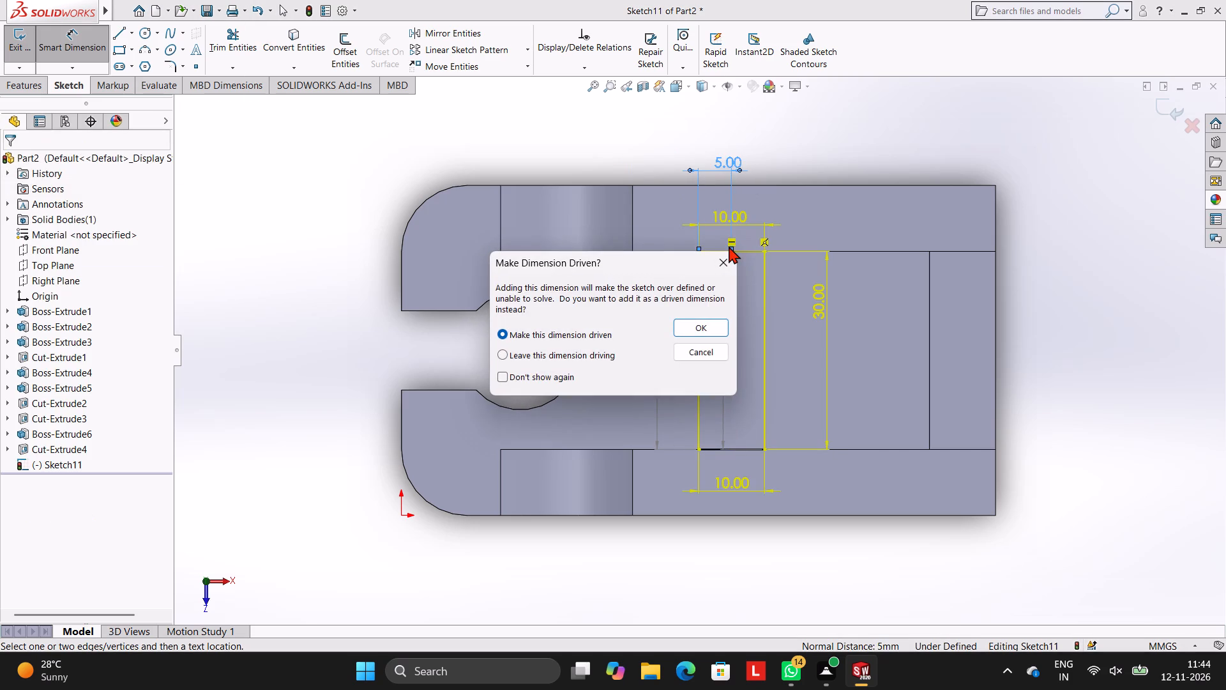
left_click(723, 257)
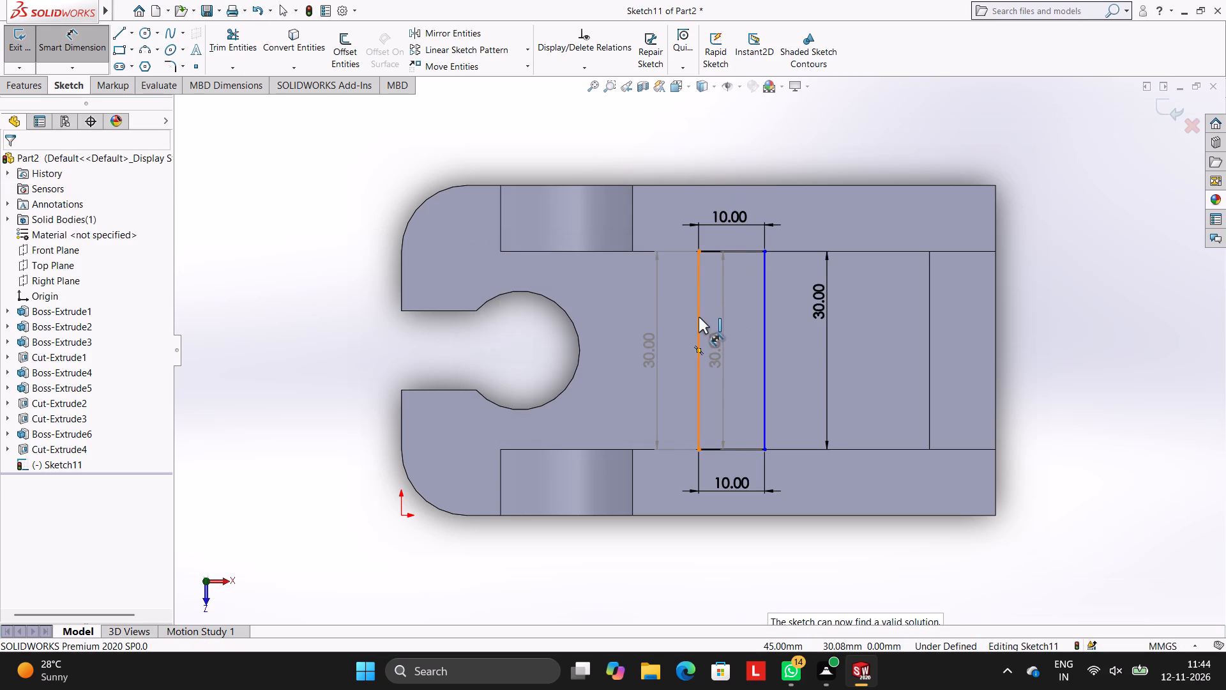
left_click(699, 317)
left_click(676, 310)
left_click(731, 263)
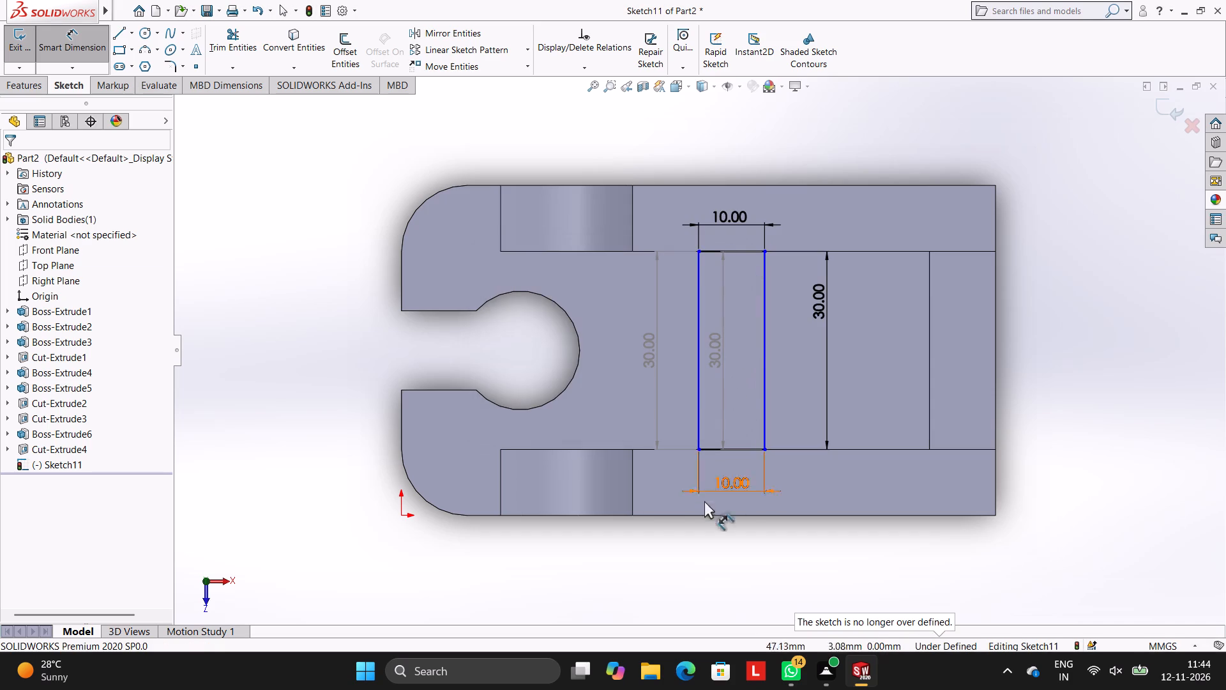
Extrude the cross rectangle 20 mm in the reversed direction, down into the channel, merged with the body.
left_click(22, 85)
left_click(40, 38)
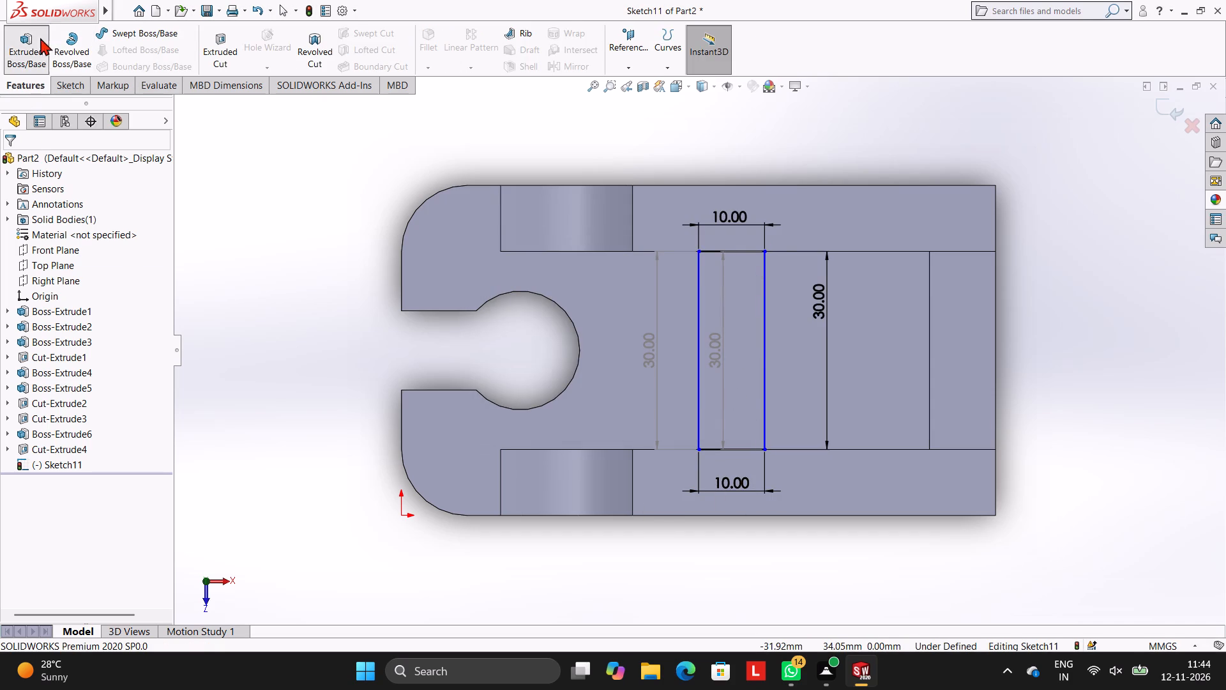
middle_click_drag(813, 496, 888, 316)
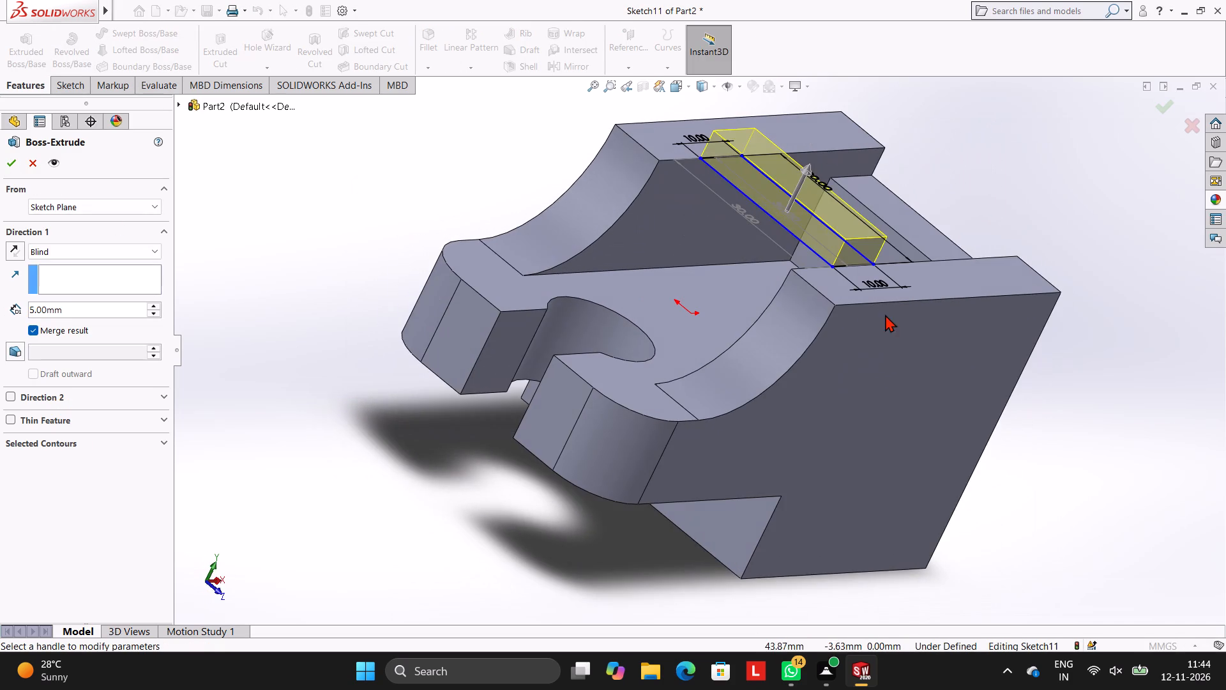
left_click(19, 247)
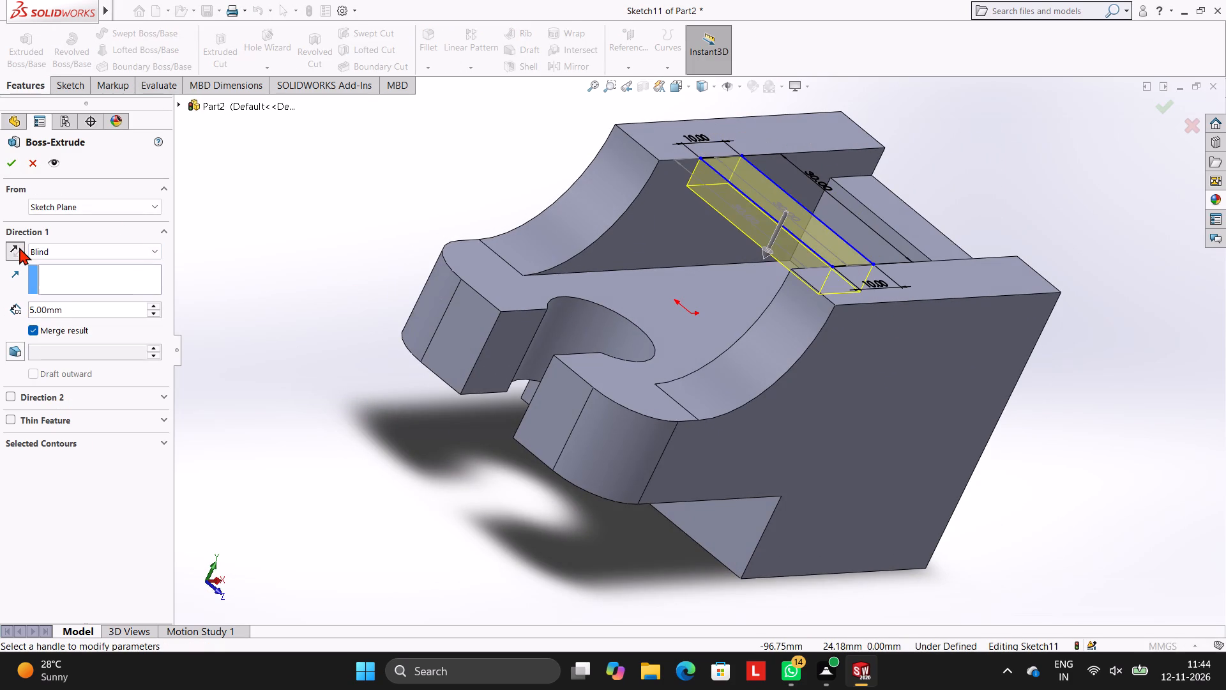
left_click(80, 313)
key("BackSpace")
key("BackSpace")
key("BackSpace")
key("BackSpace")
key("BackSpace")
key("BackSpace")
key("BackSpace")
key("BackSpace")
key("BackSpace")
key("BackSpace")
key("BackSpace")
key("BackSpace")
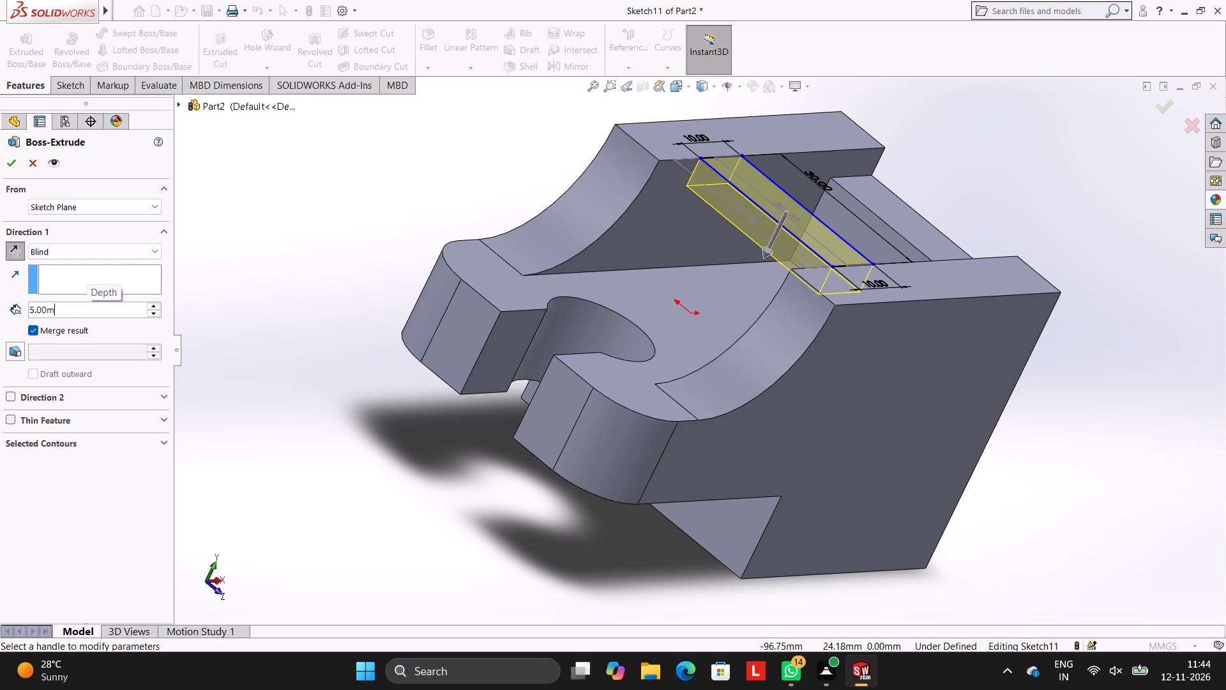
type("20")
key("Return")
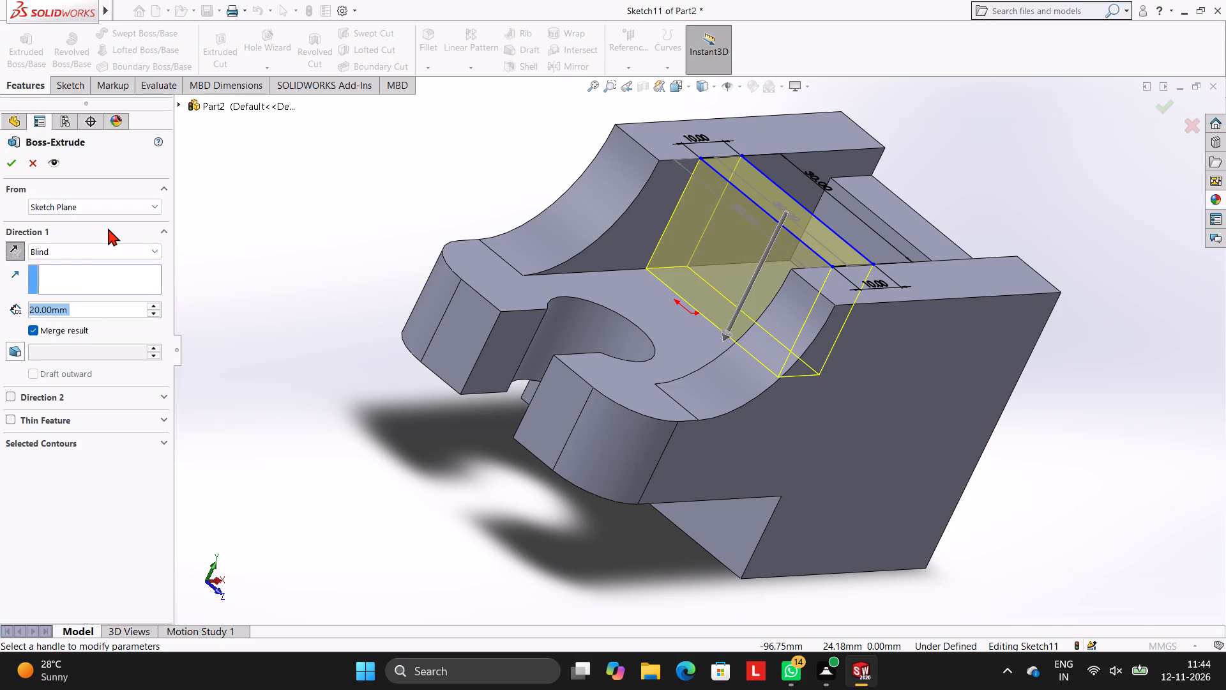
left_click(10, 157)
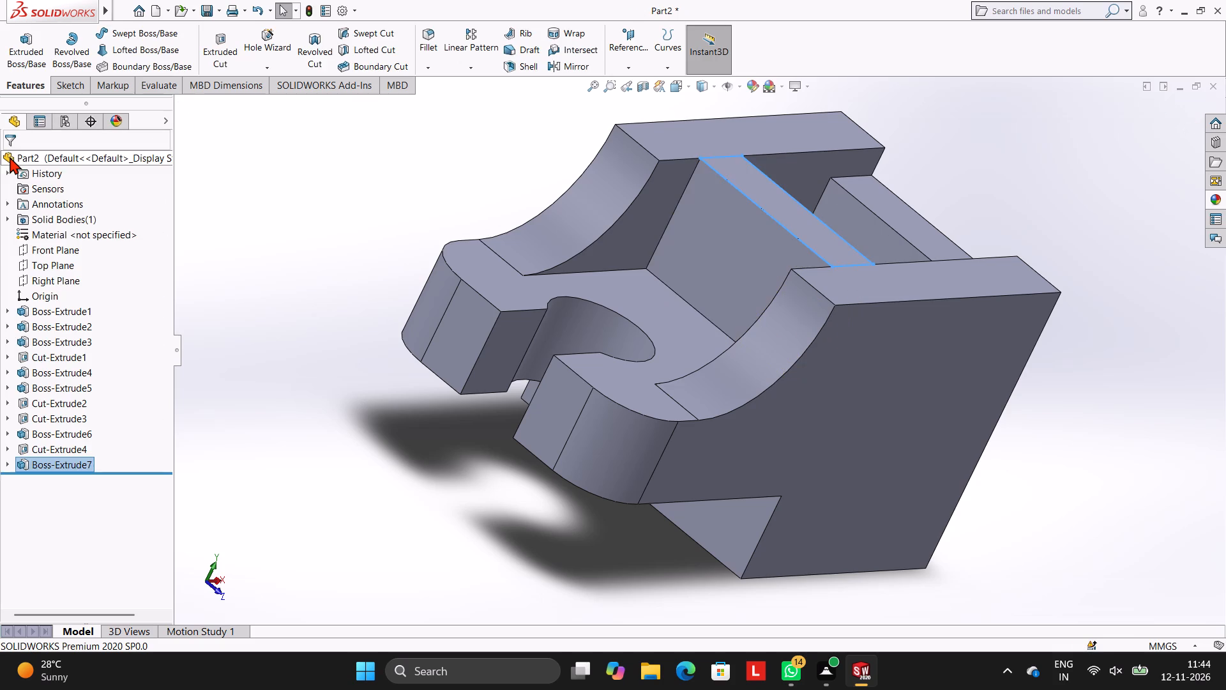
left_click(265, 171)
On a new sketch on the walls' top face, draw a closed 10 × 30 mm line rectangle tracing the crossbar's top between its corners.
middle_click_drag(694, 346, 644, 356)
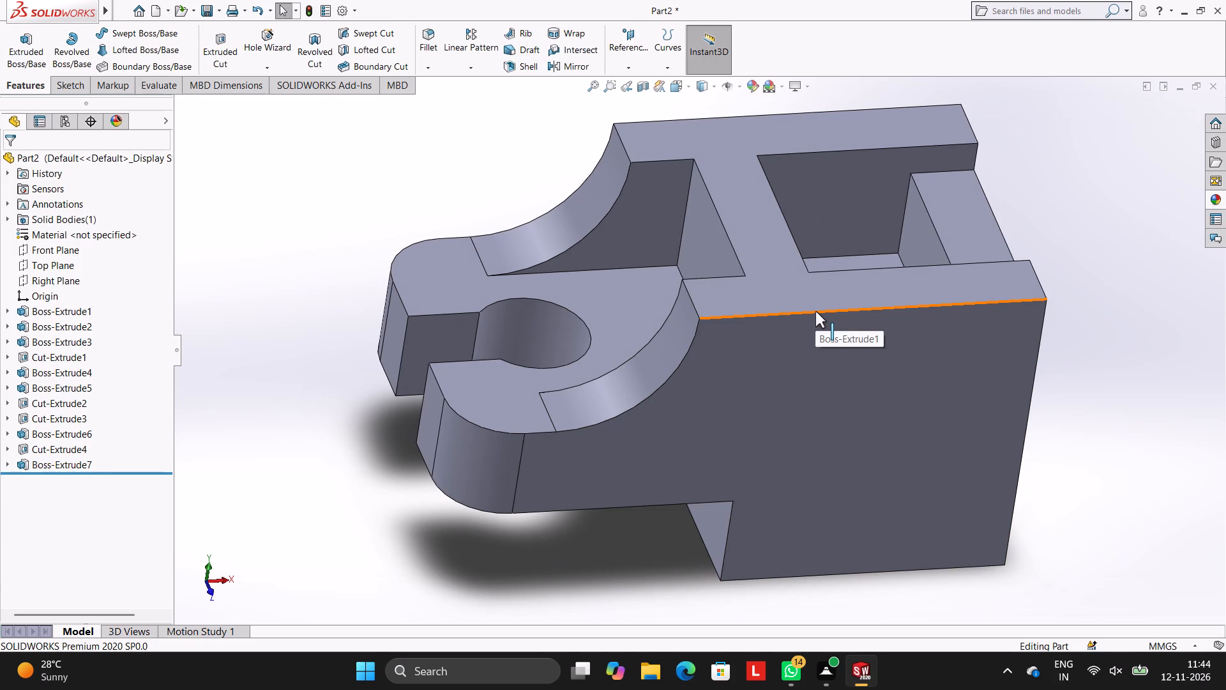
left_click(736, 192)
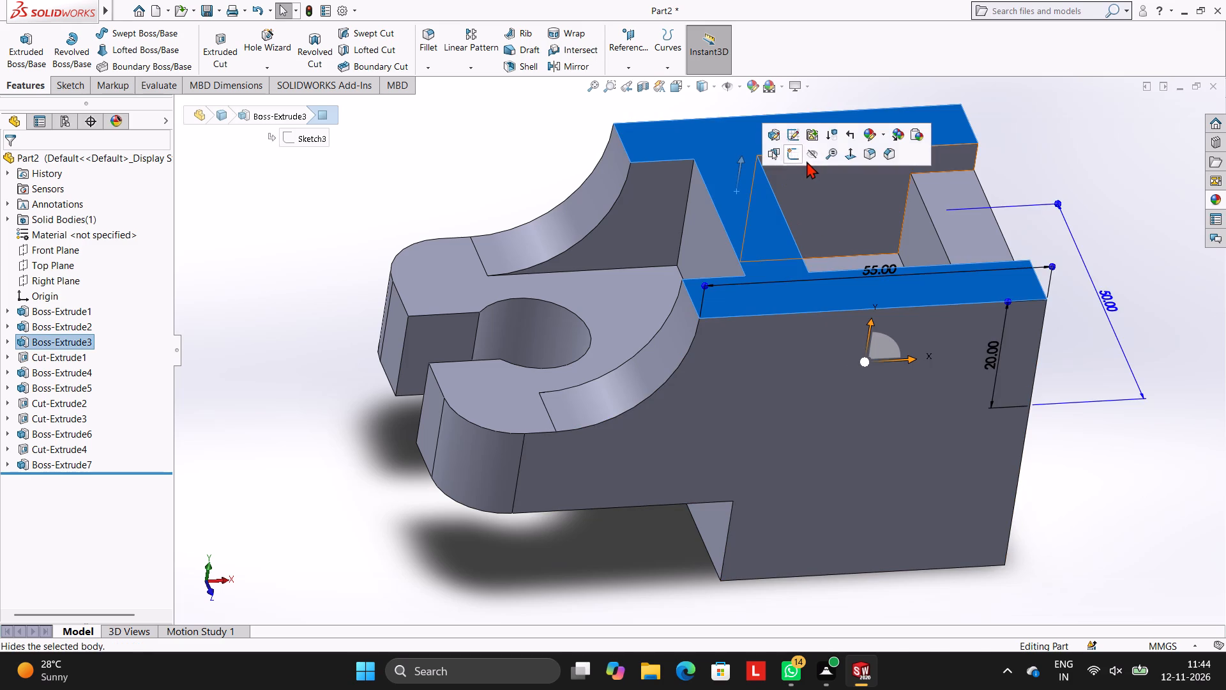
left_click(792, 157)
key("ctrl+8")
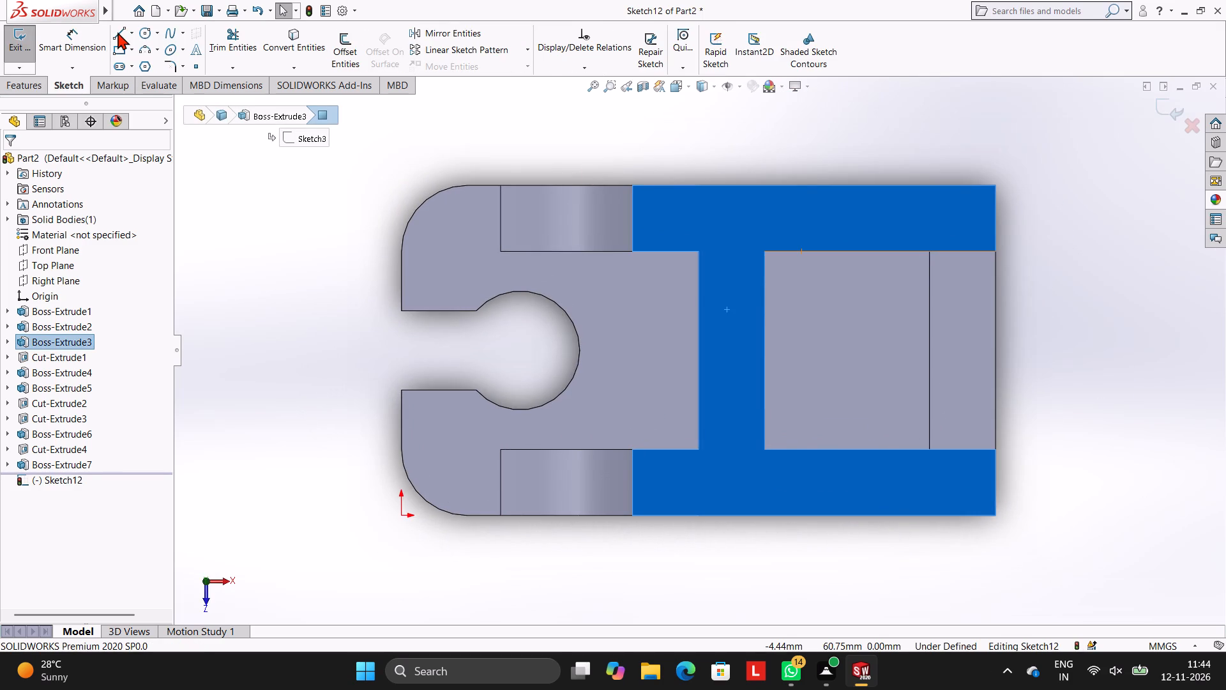
left_click(117, 32)
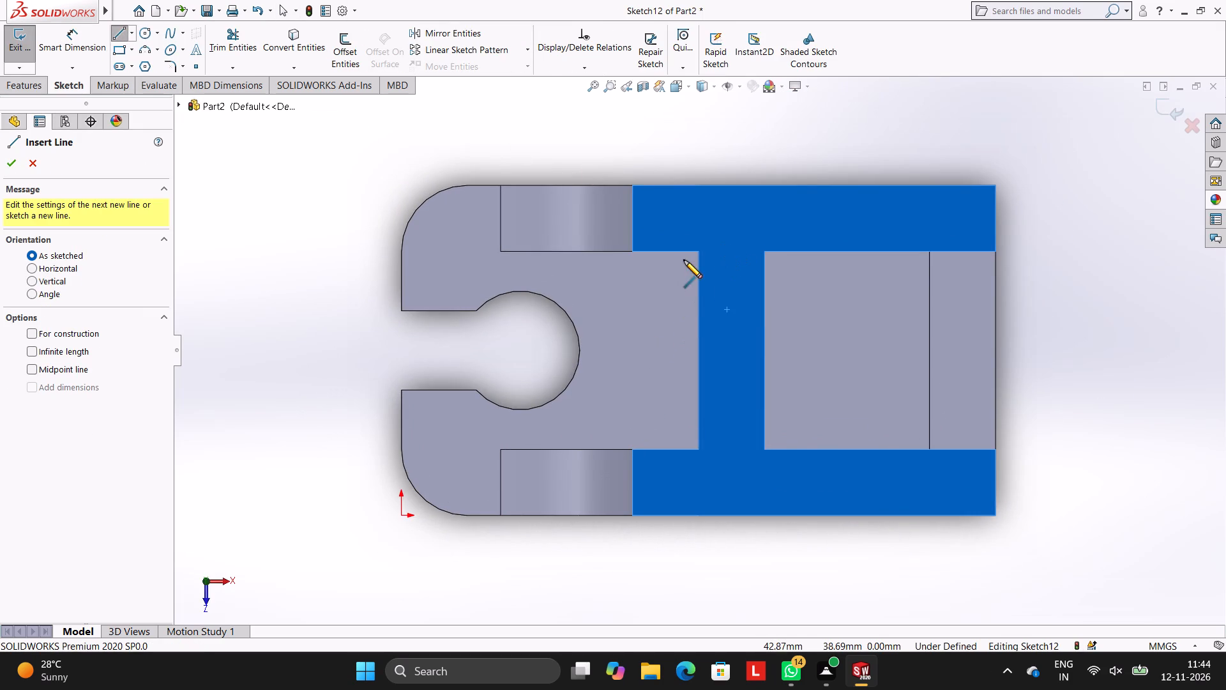
left_click(699, 251)
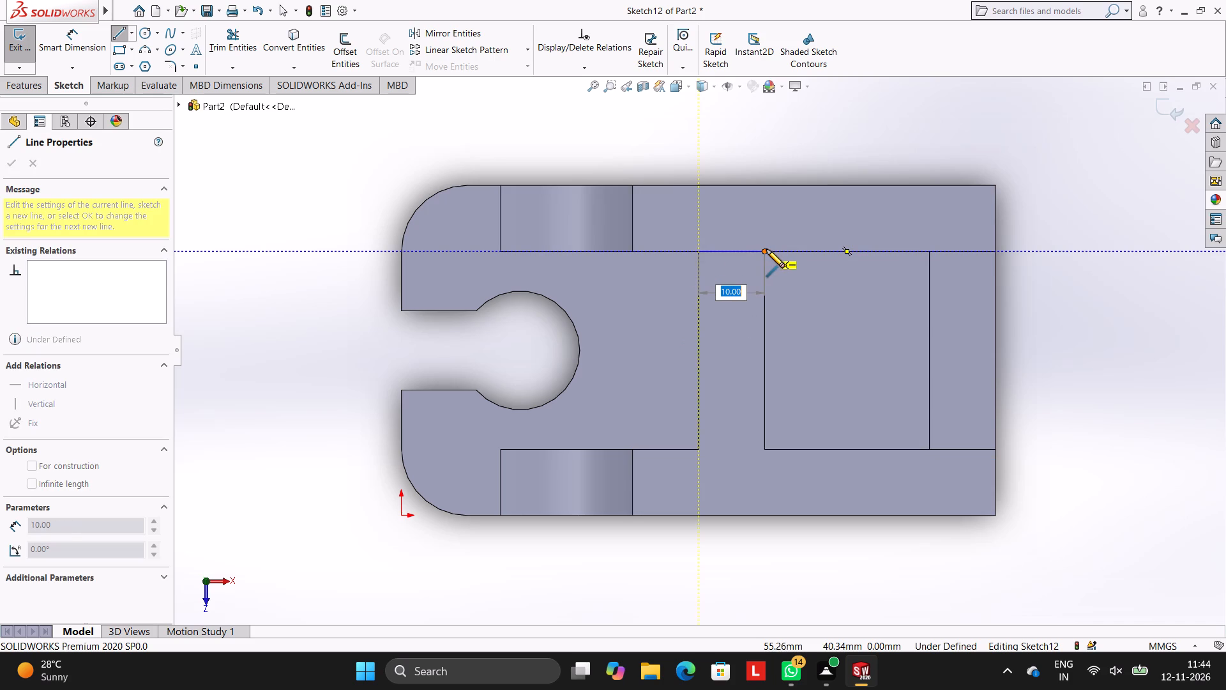
left_click(764, 251)
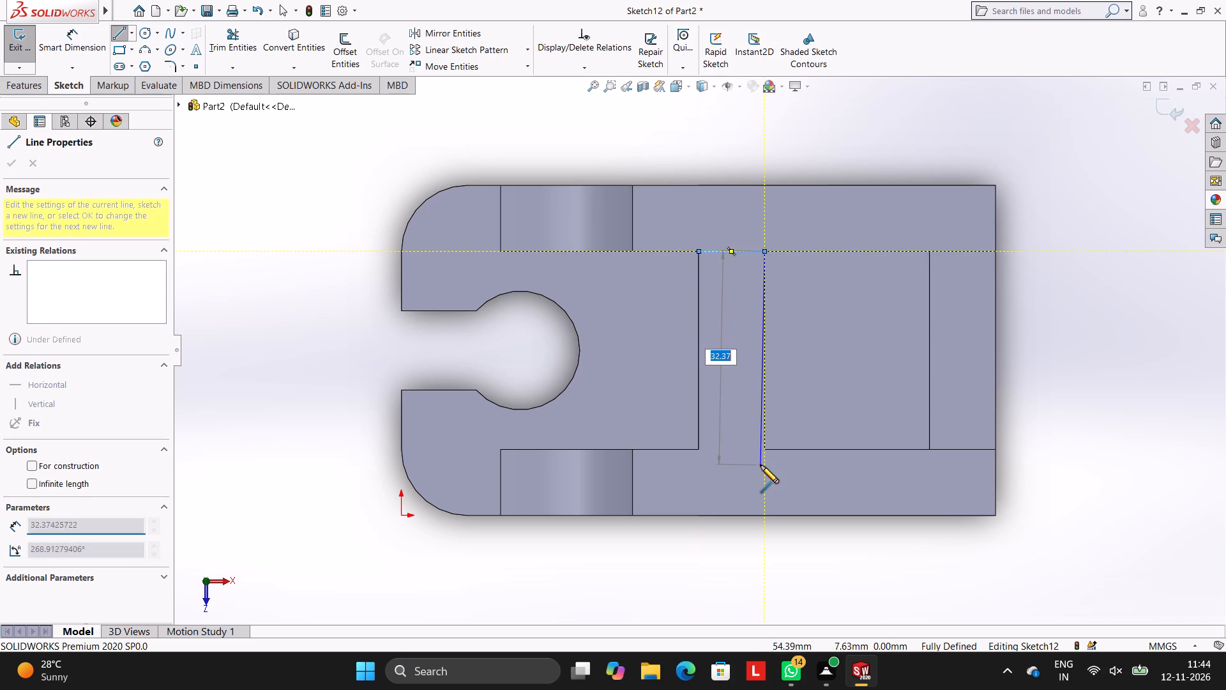
left_click(766, 449)
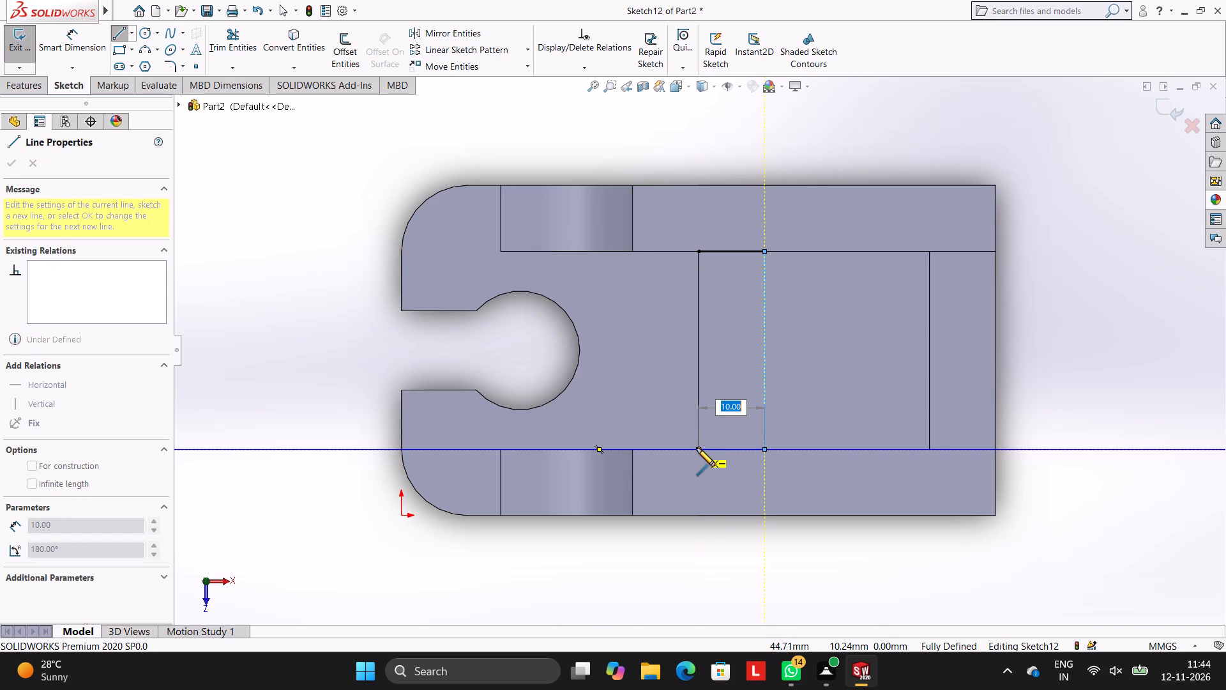
left_click(697, 448)
left_click(699, 249)
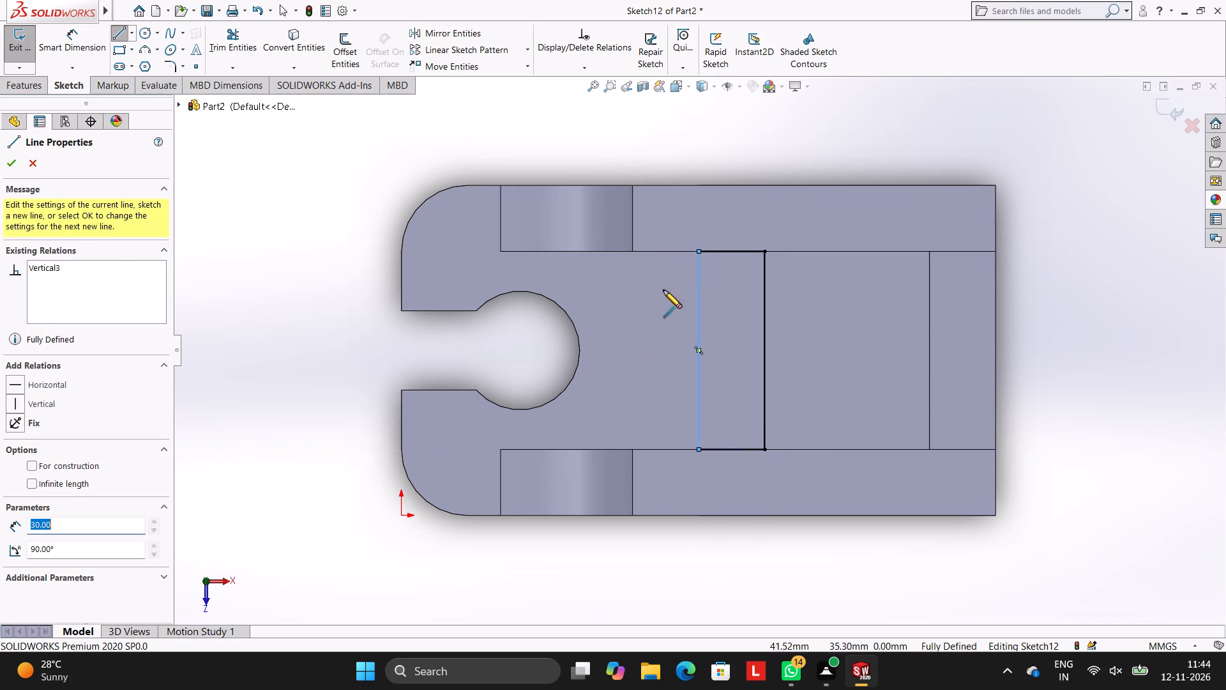
key("Escape")
key("Escape")
key("Escape")
key("Escape")
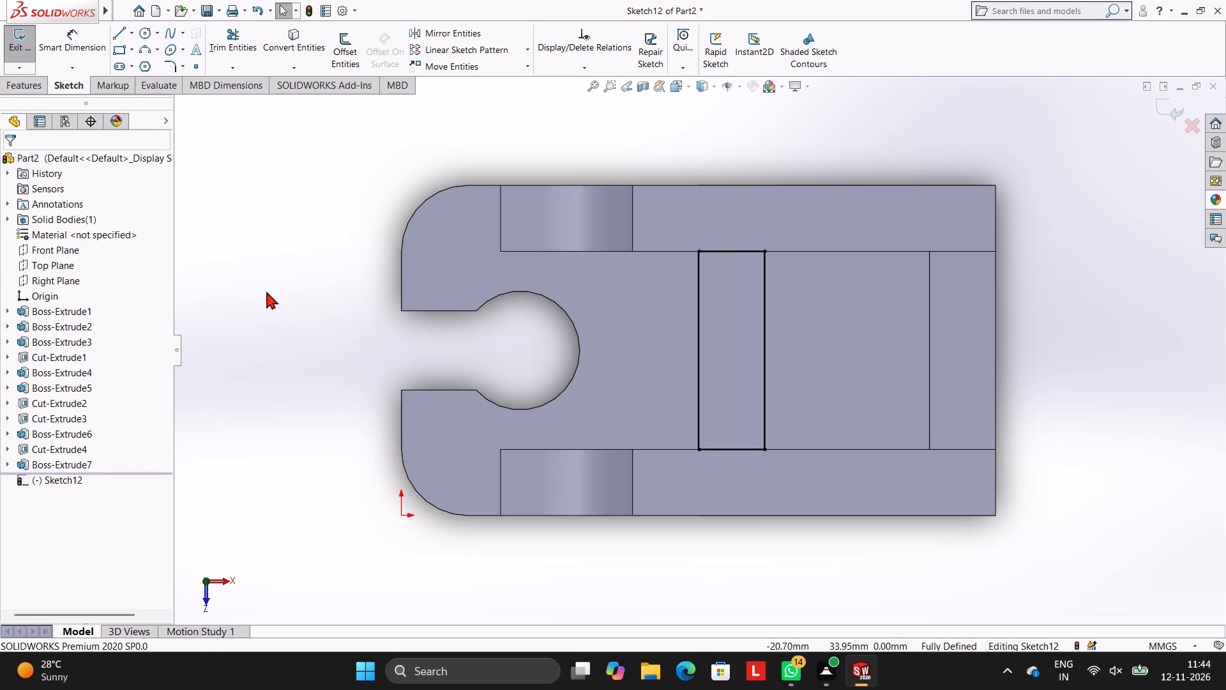
Cut-extrude the rectangle 5 mm deep to lower the crossbar's top.
left_click(35, 83)
left_click(217, 54)
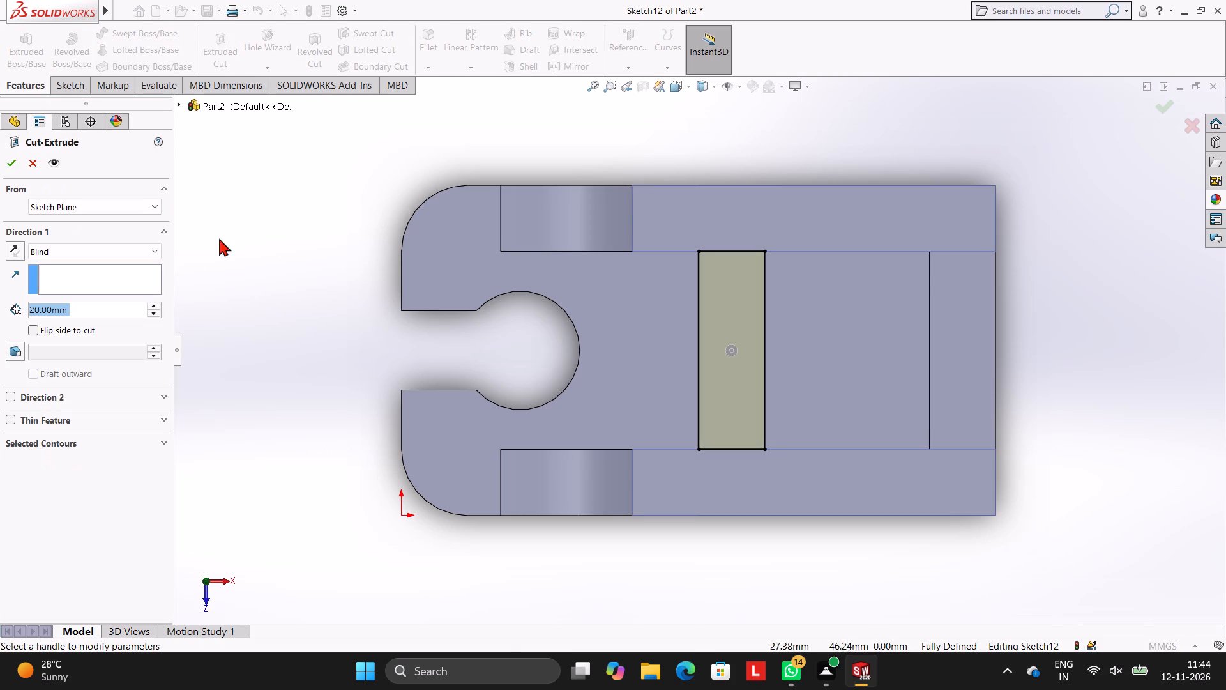
key("5")
key("Return")
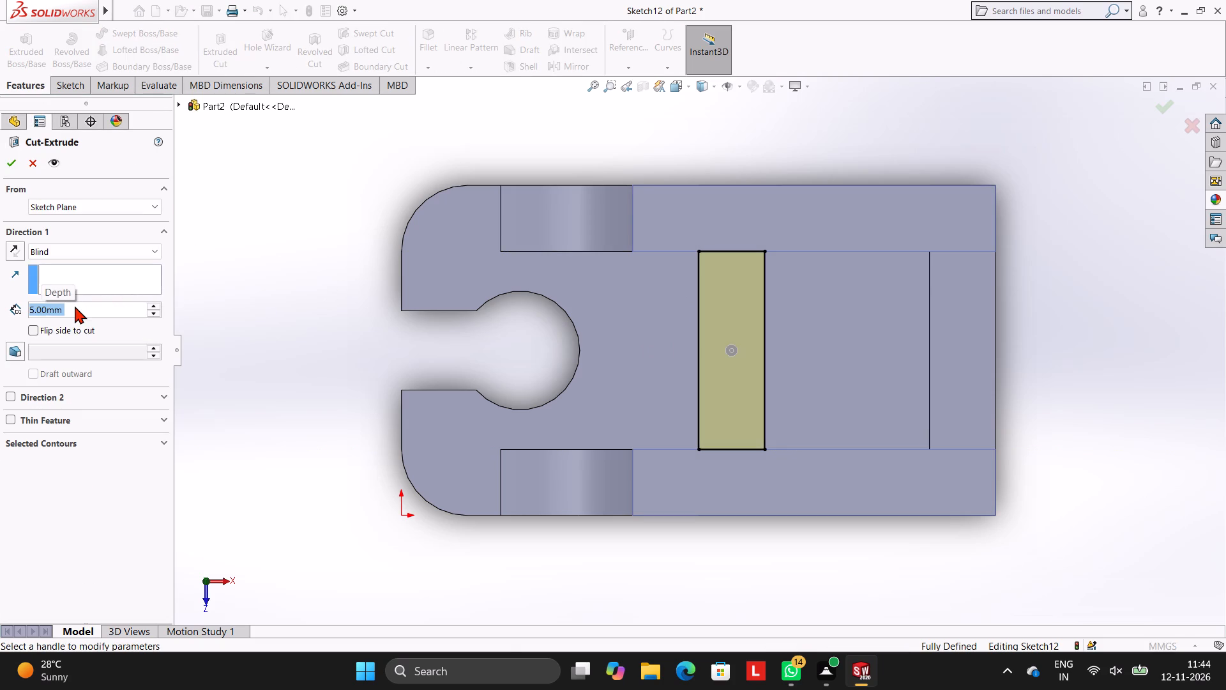
left_click(10, 154)
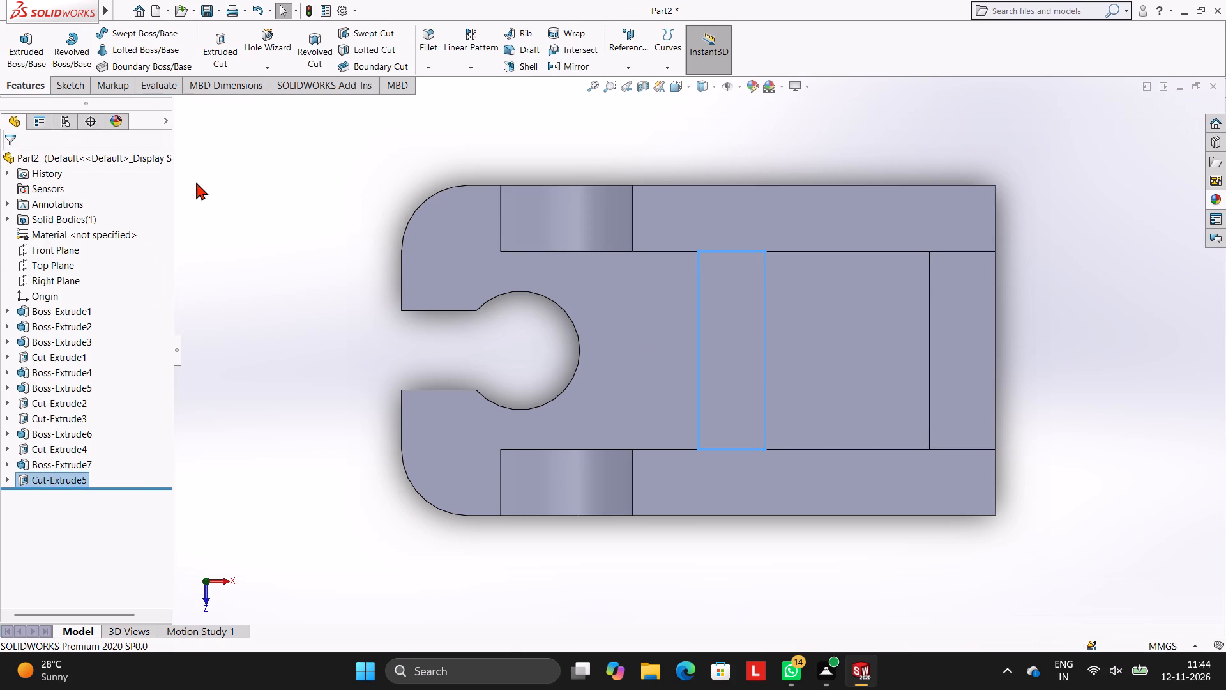
left_click(196, 182)
On a new sketch on the channel floor between crossbar and rear wall, draw a 24 mm diameter circle at the pocket's centre.
middle_click_drag(637, 344, 660, 212)
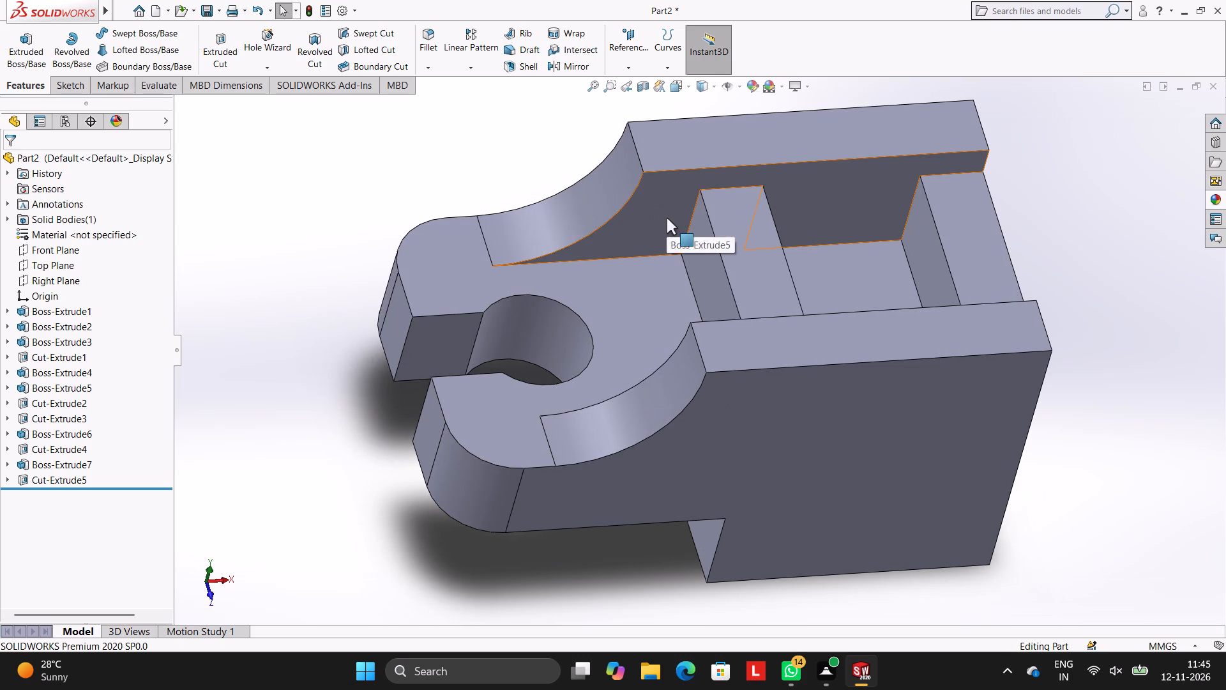
middle_click_drag(809, 197, 792, 292)
left_click(840, 326)
left_click(893, 284)
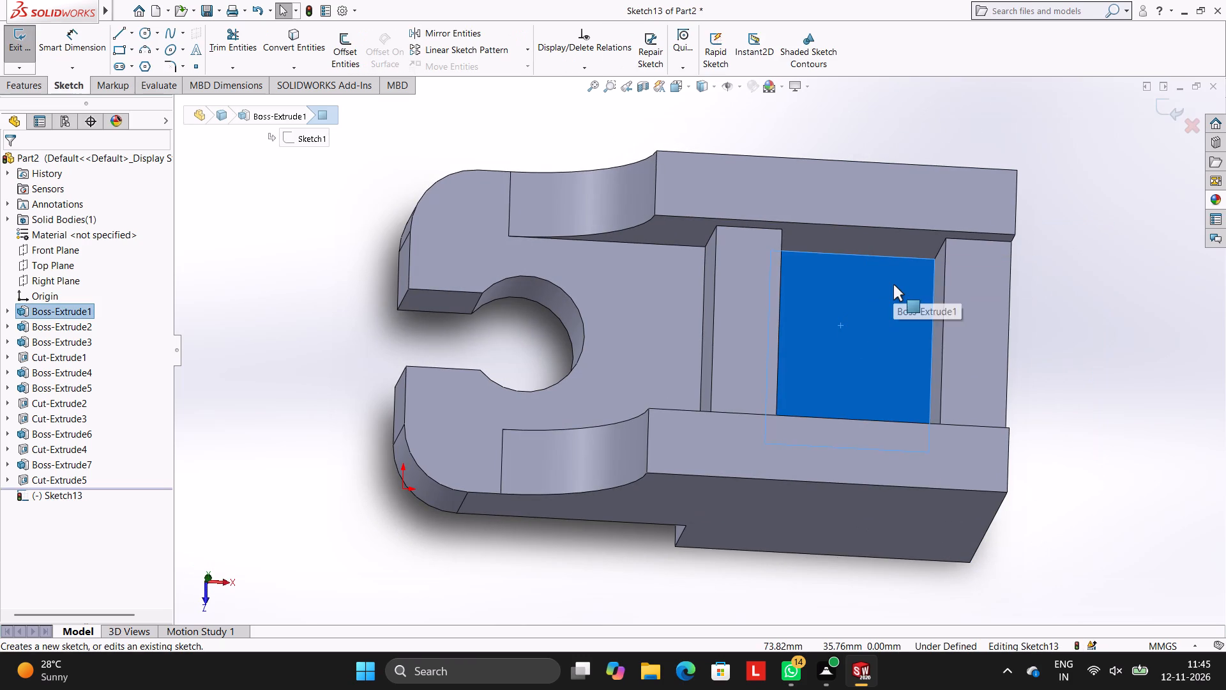
key("ctrl+8")
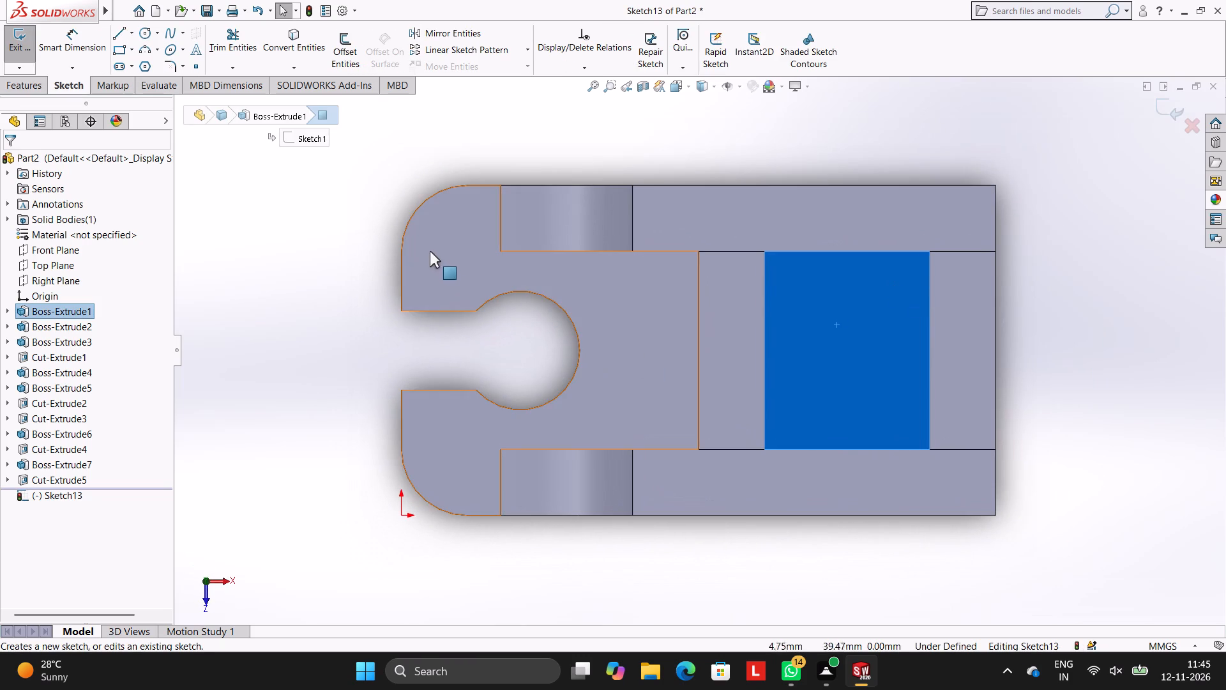
left_click(140, 35)
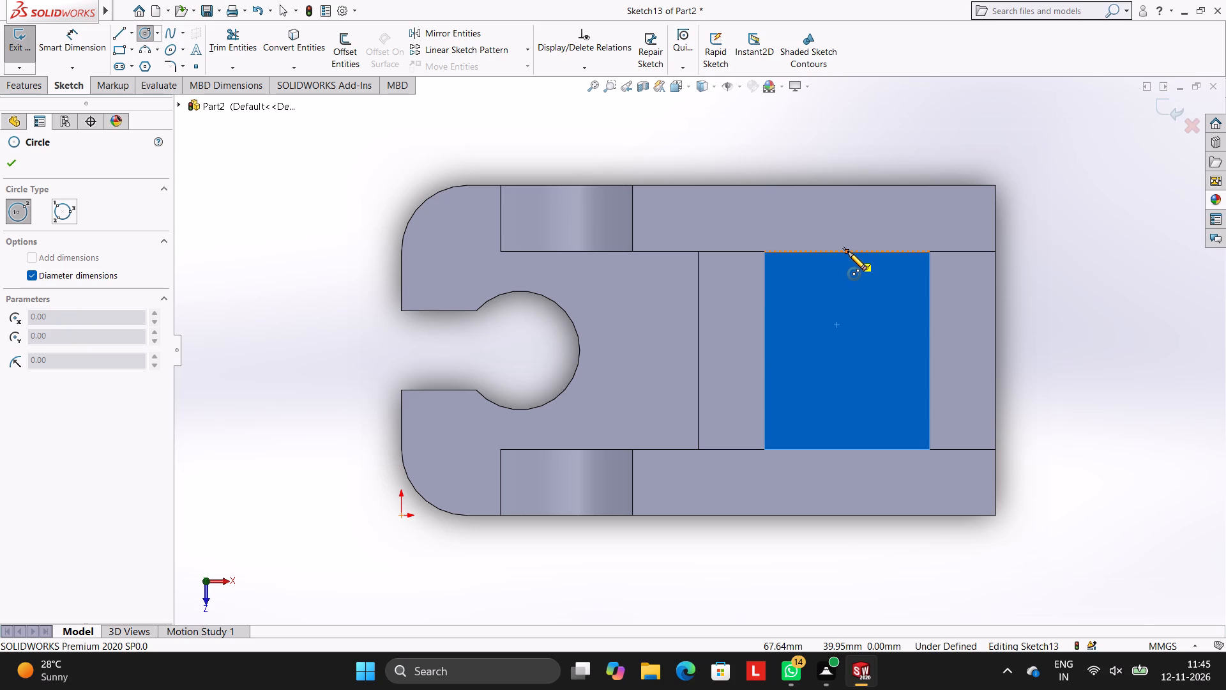
left_click(846, 351)
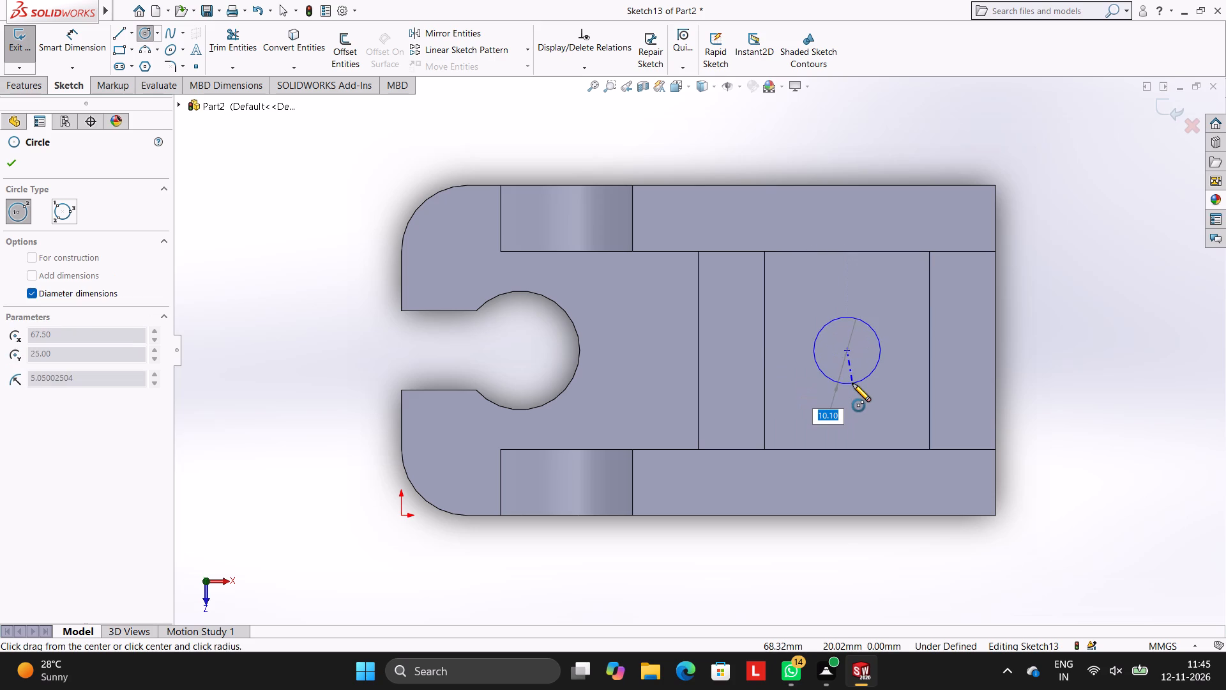
type("24")
key("Return")
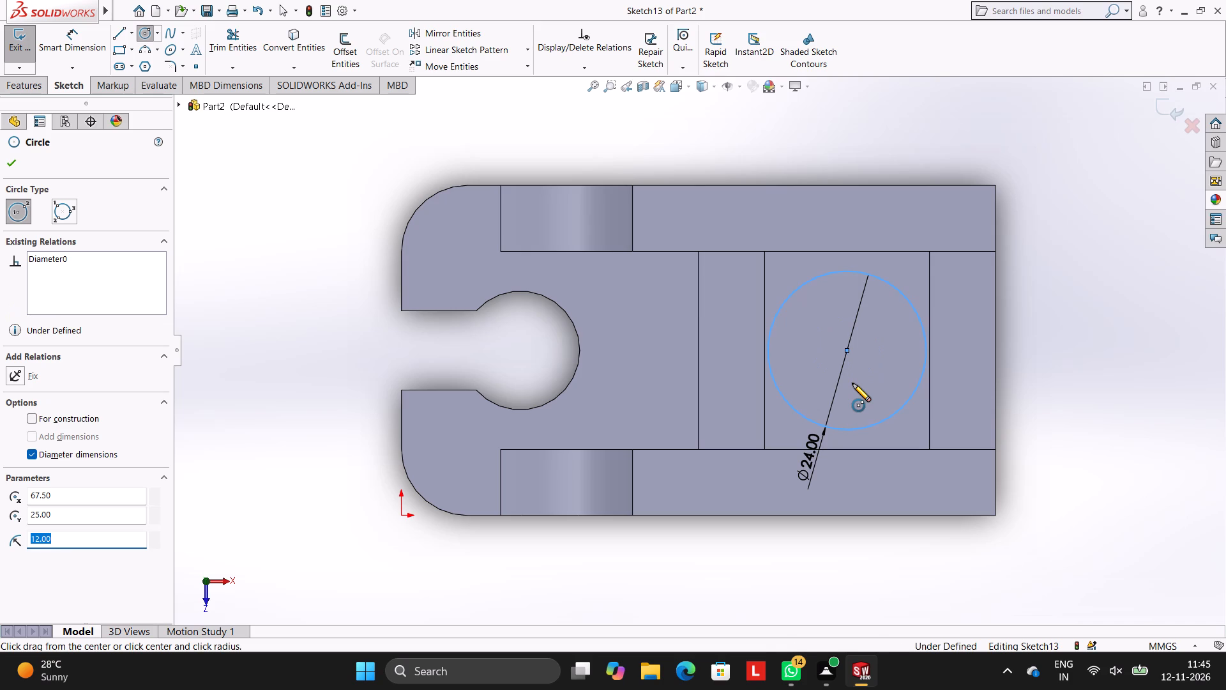
key("Escape")
key("Escape")
key("Escape")
key("Escape")
key("Escape")
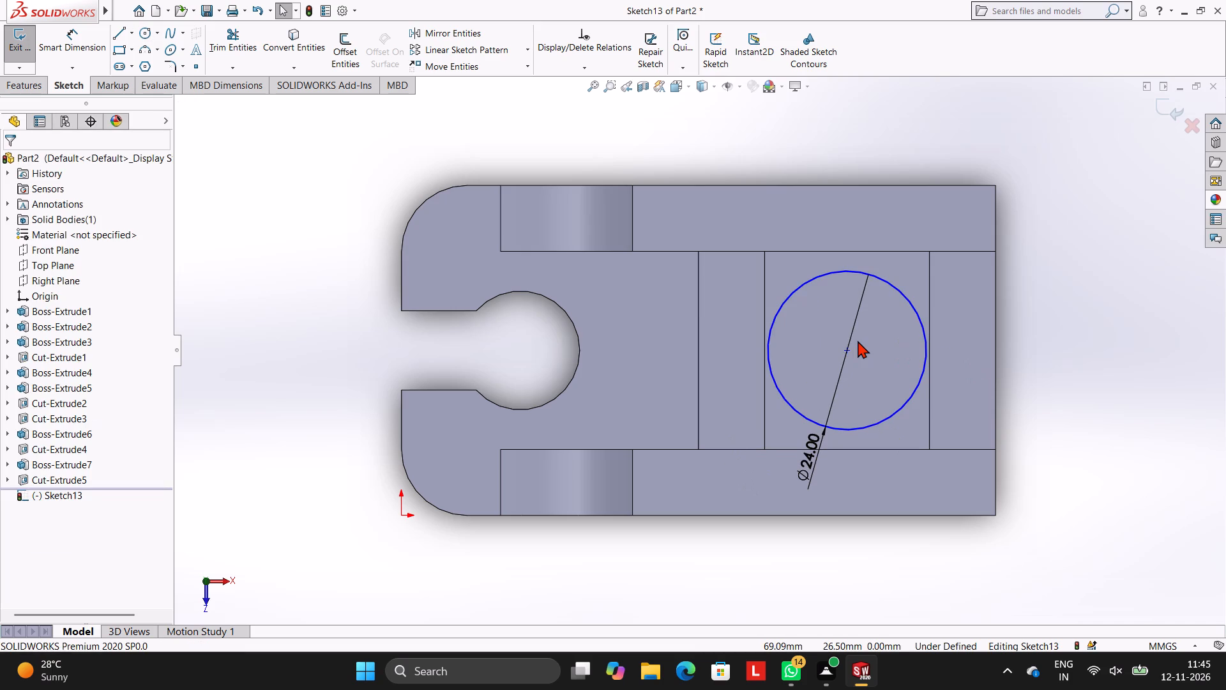
Dimension the circle's centre 12.5 mm from the rear wall edge and 15 mm from the side wall's inner edge.
left_click(84, 33)
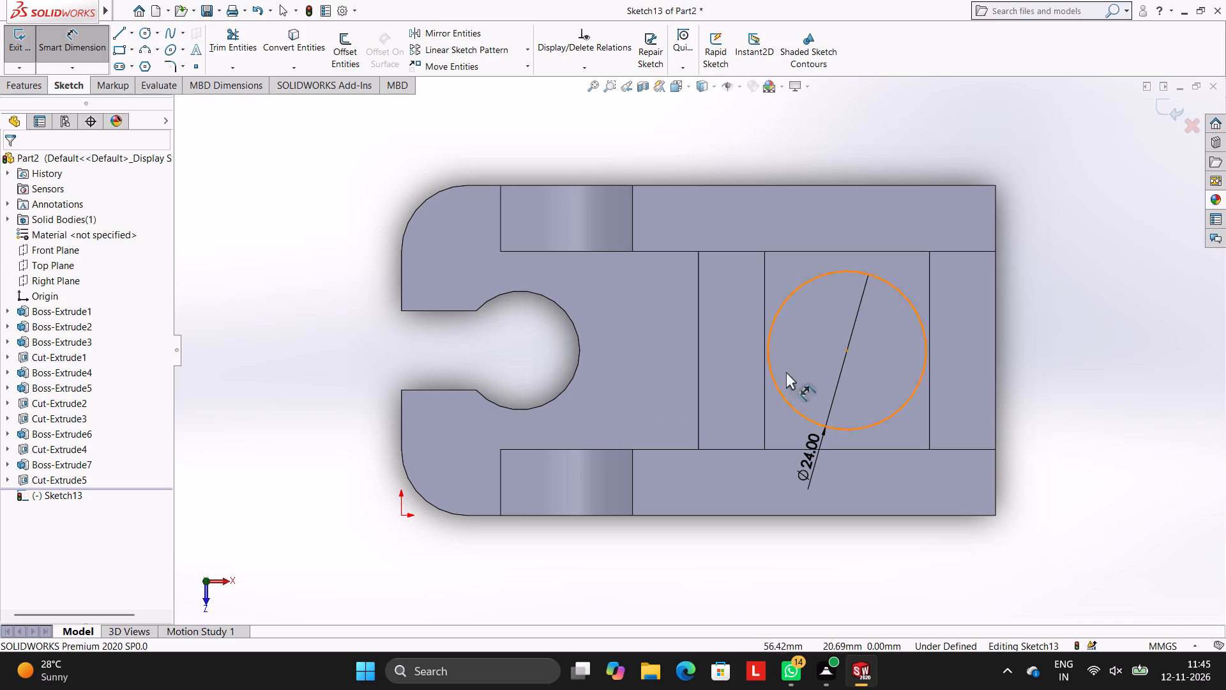
left_click(847, 350)
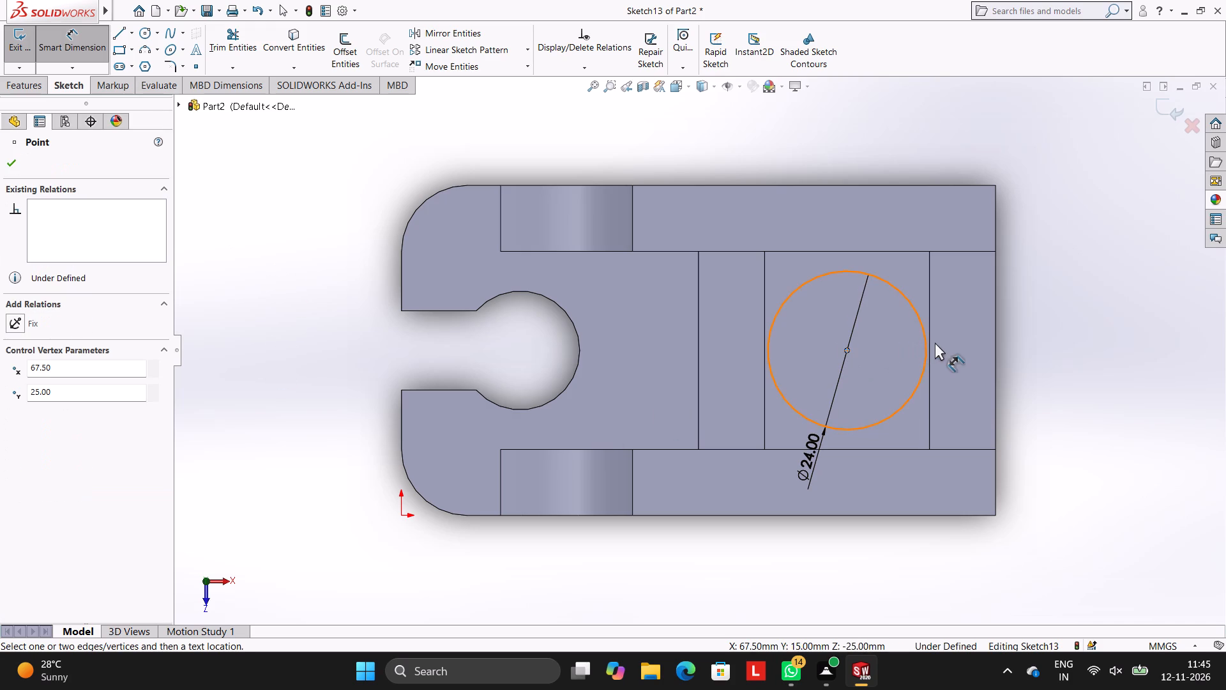
left_click(931, 342)
left_click(905, 225)
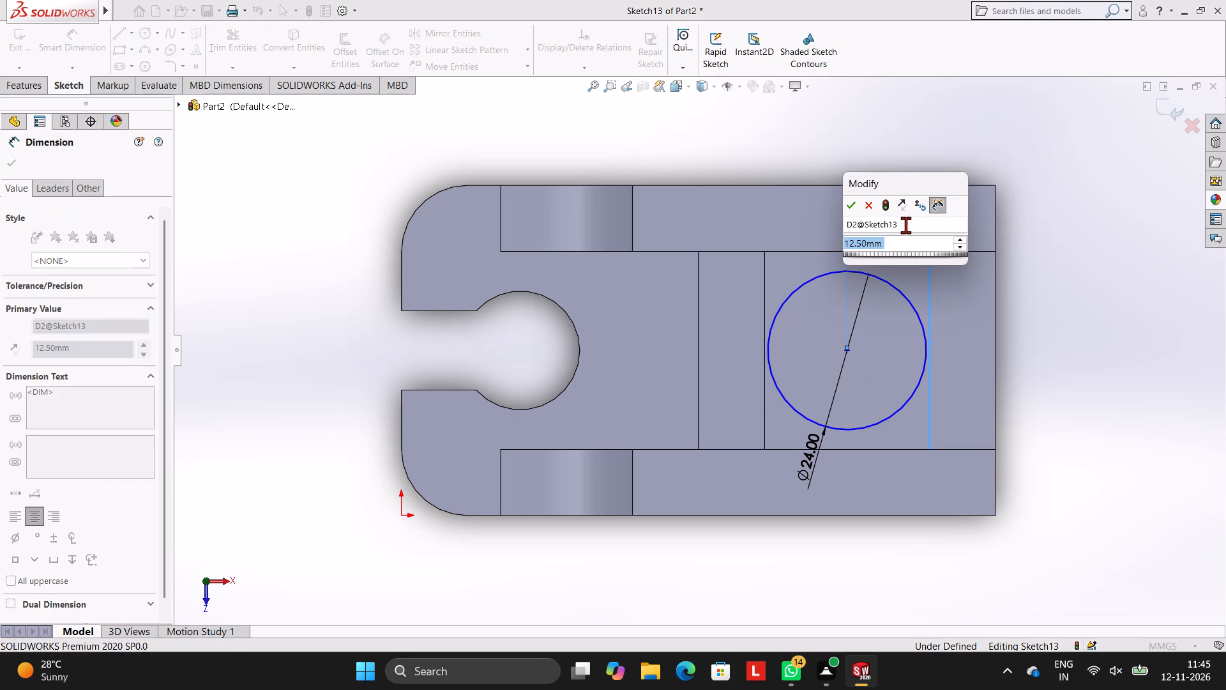
left_click(851, 202)
left_click(861, 154)
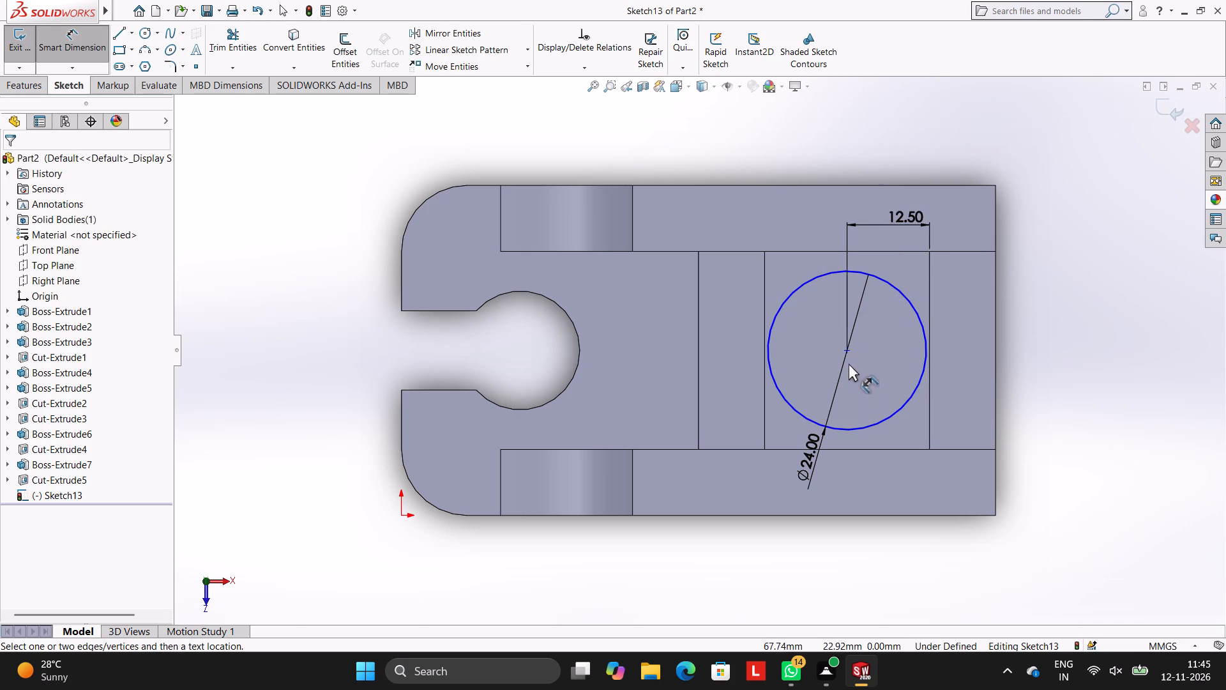
left_click(846, 350)
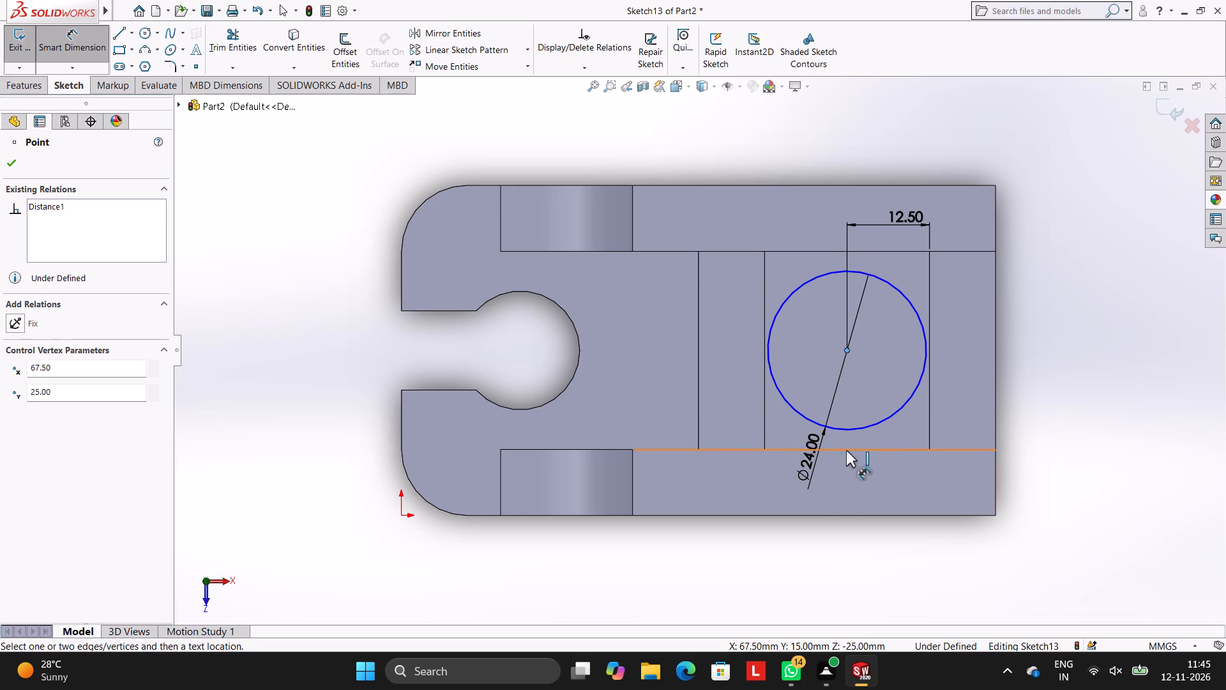
left_click(846, 450)
left_click(1047, 400)
left_click(990, 376)
left_click(1077, 292)
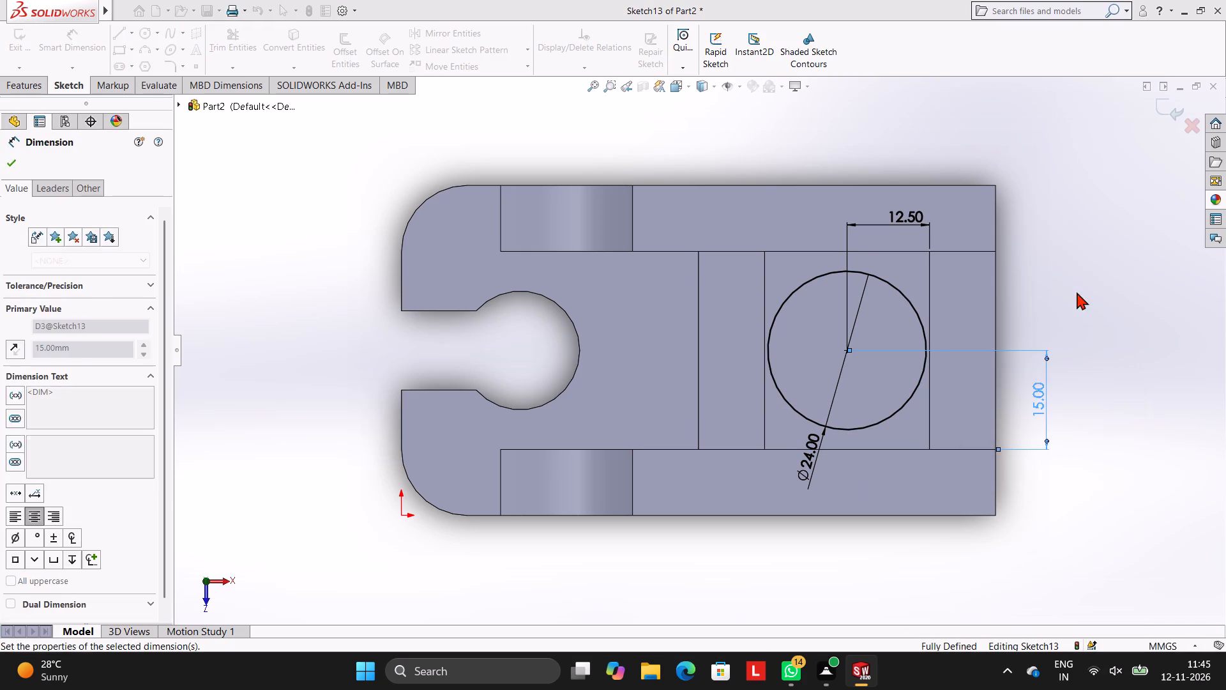
Cut-extrude the 24 mm circle 70 mm deep, blind, down through the block from the pocket floor.
left_click(15, 83)
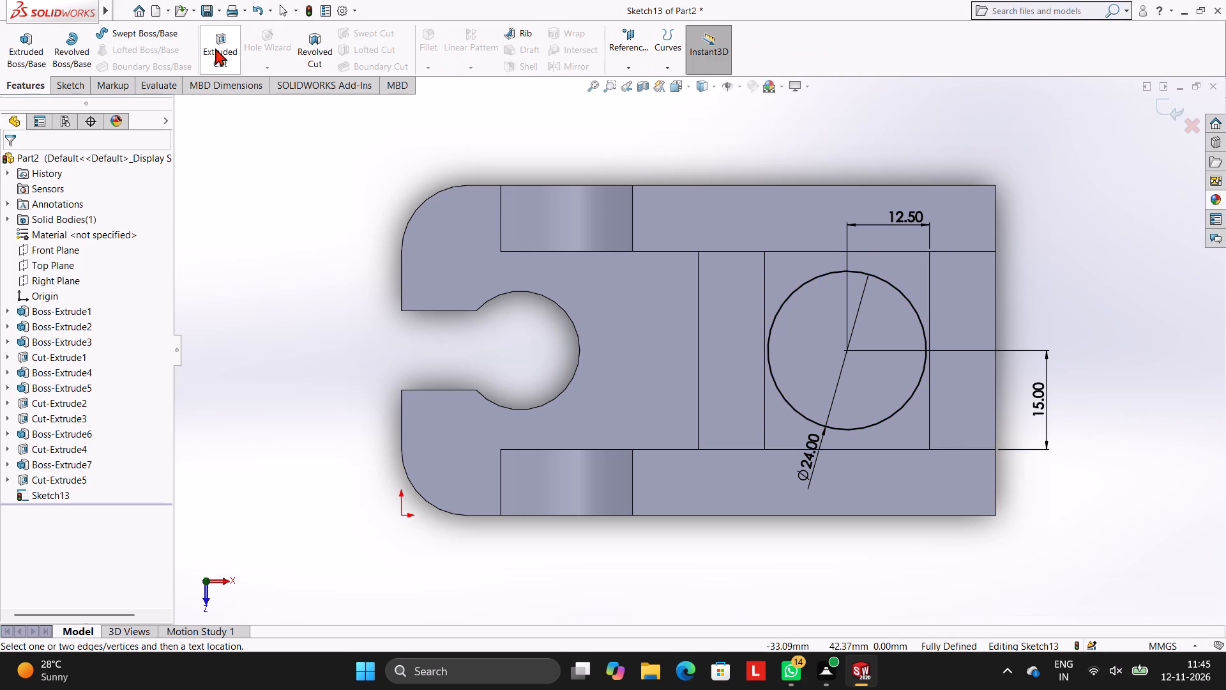
left_click(225, 44)
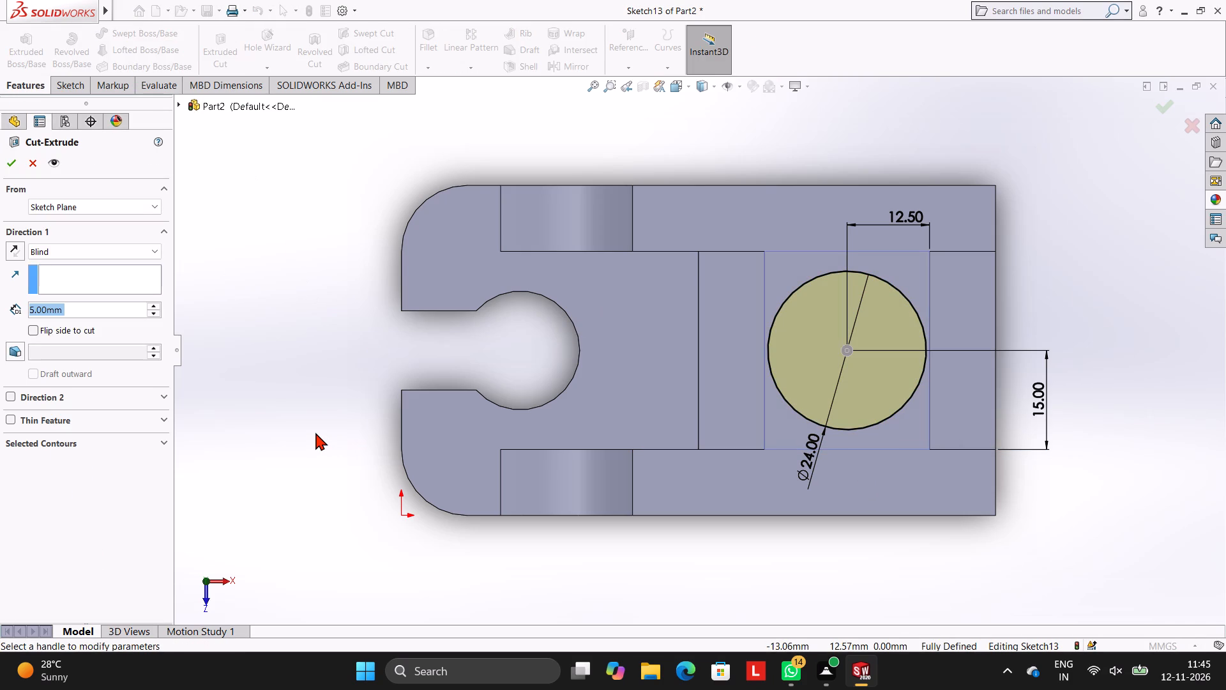
type("70")
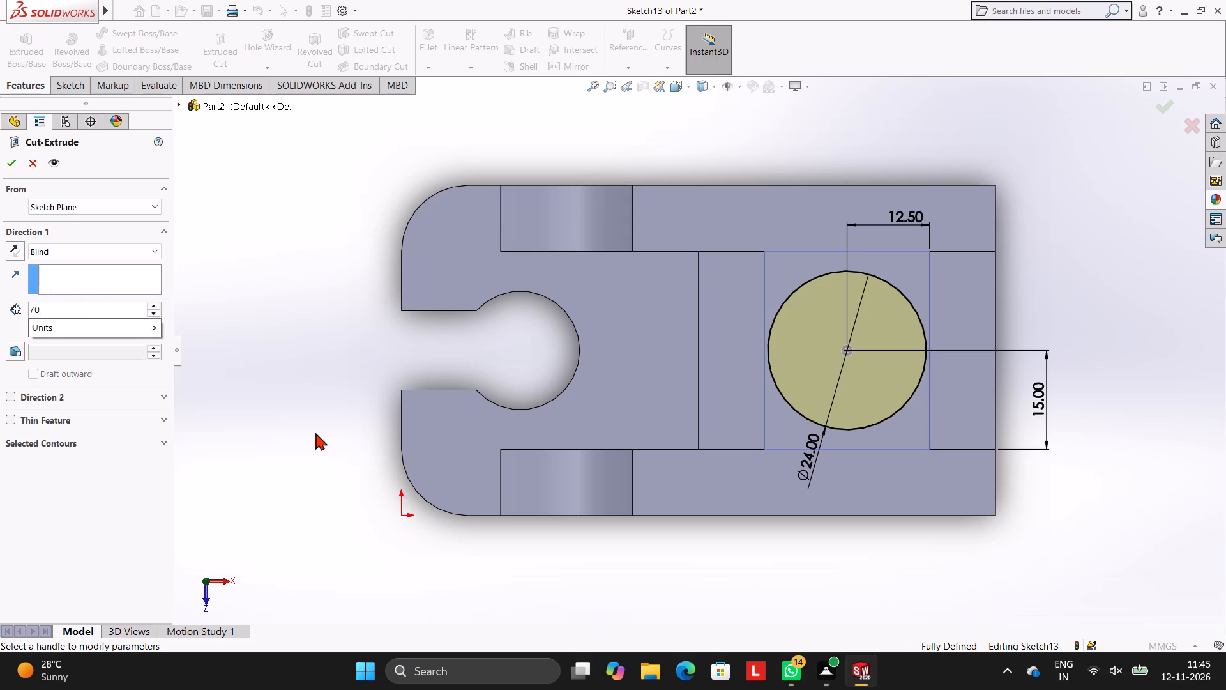
key("Return")
left_click(9, 159)
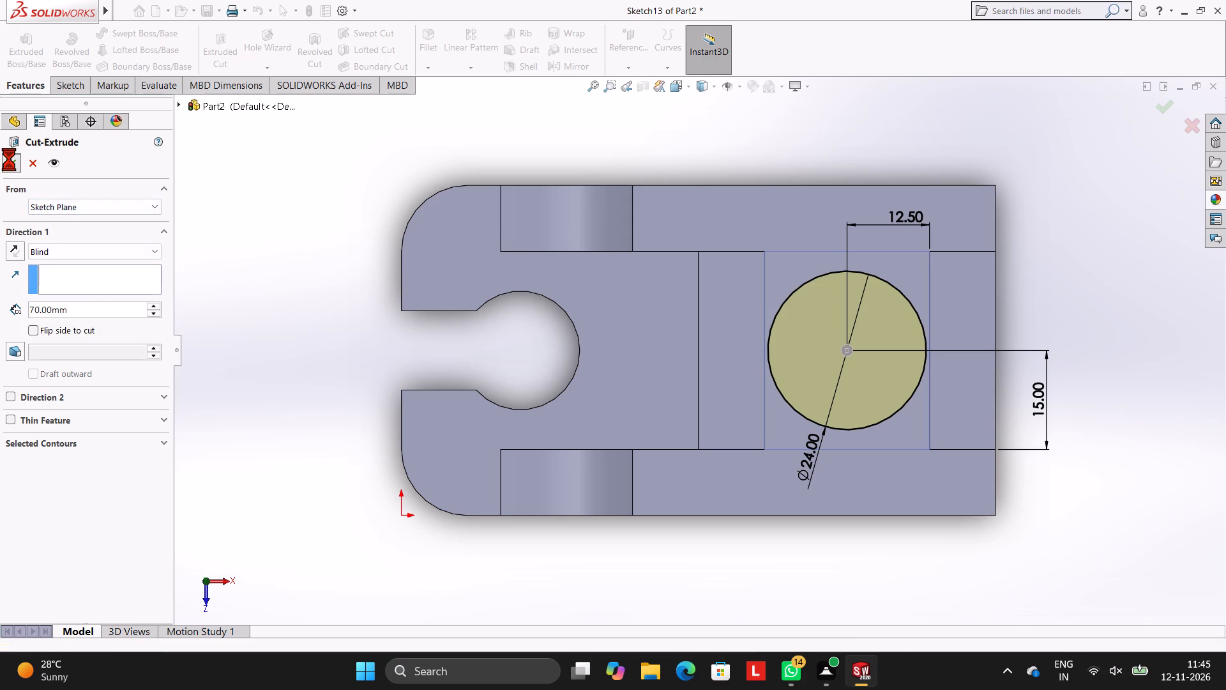
left_click(243, 210)
Examine the part from above, below and the sides, checking the through hole, keyhole slot, crossbar and arc ribs.
middle_click_drag(689, 271, 662, 157)
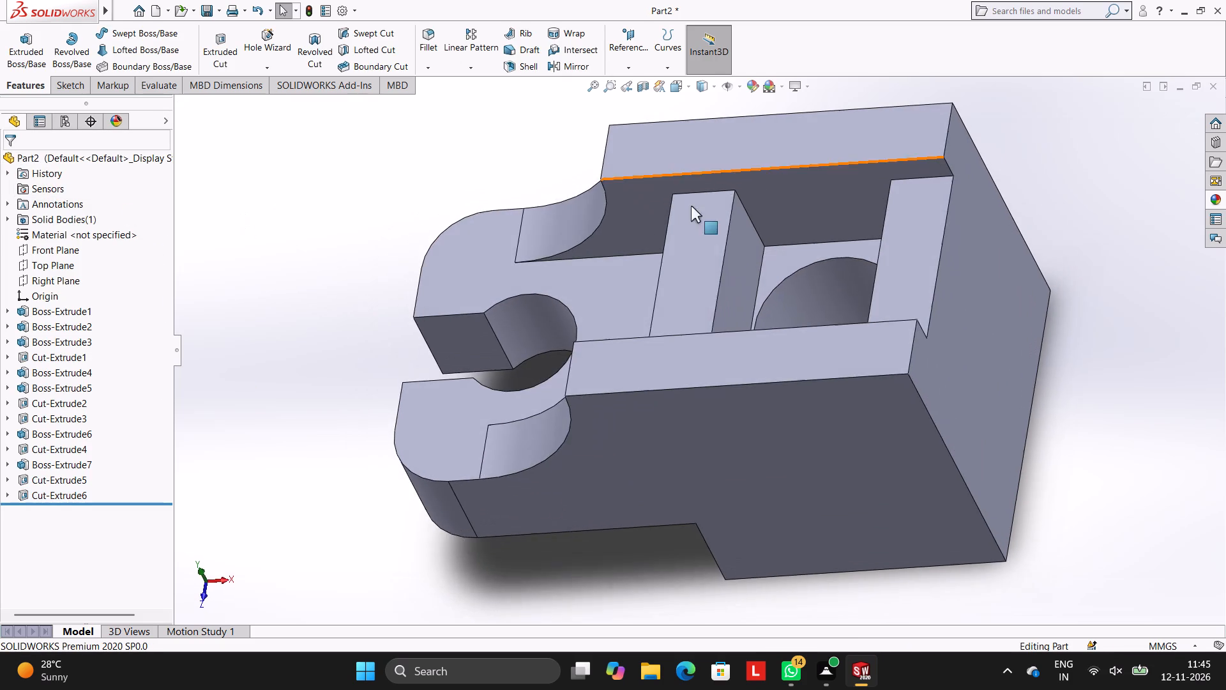
middle_click_drag(835, 279, 875, 263)
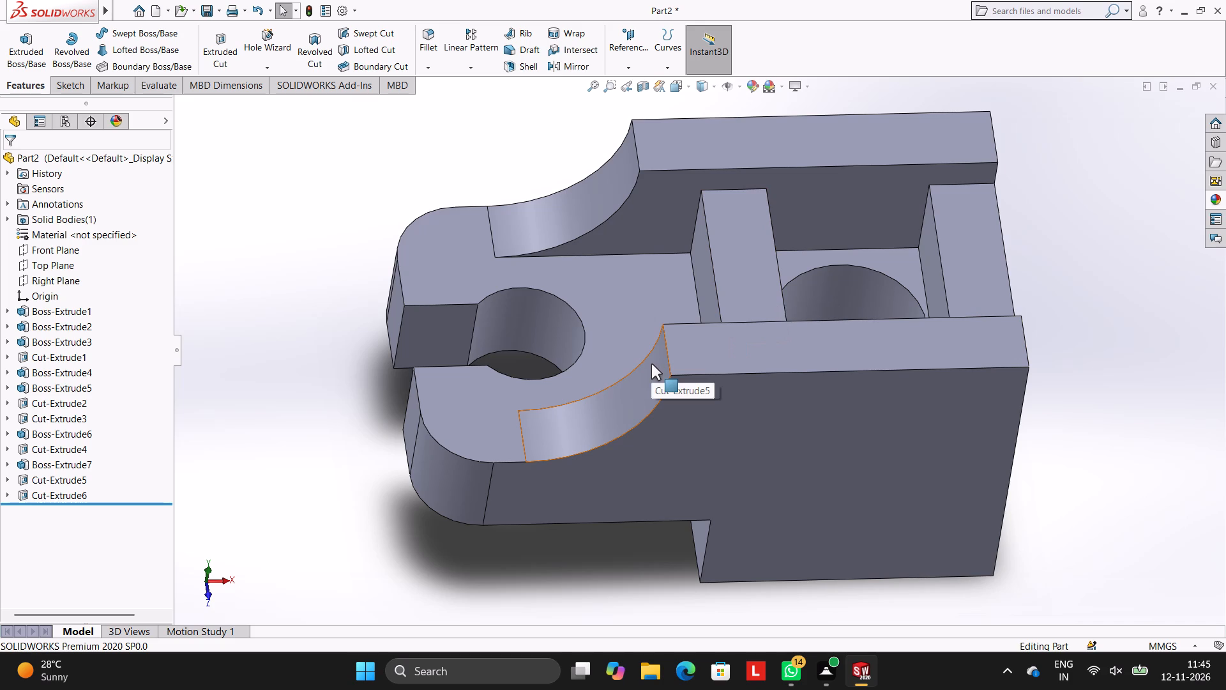
middle_click_drag(796, 280, 812, 238)
scroll(798, 273, "up", 1)
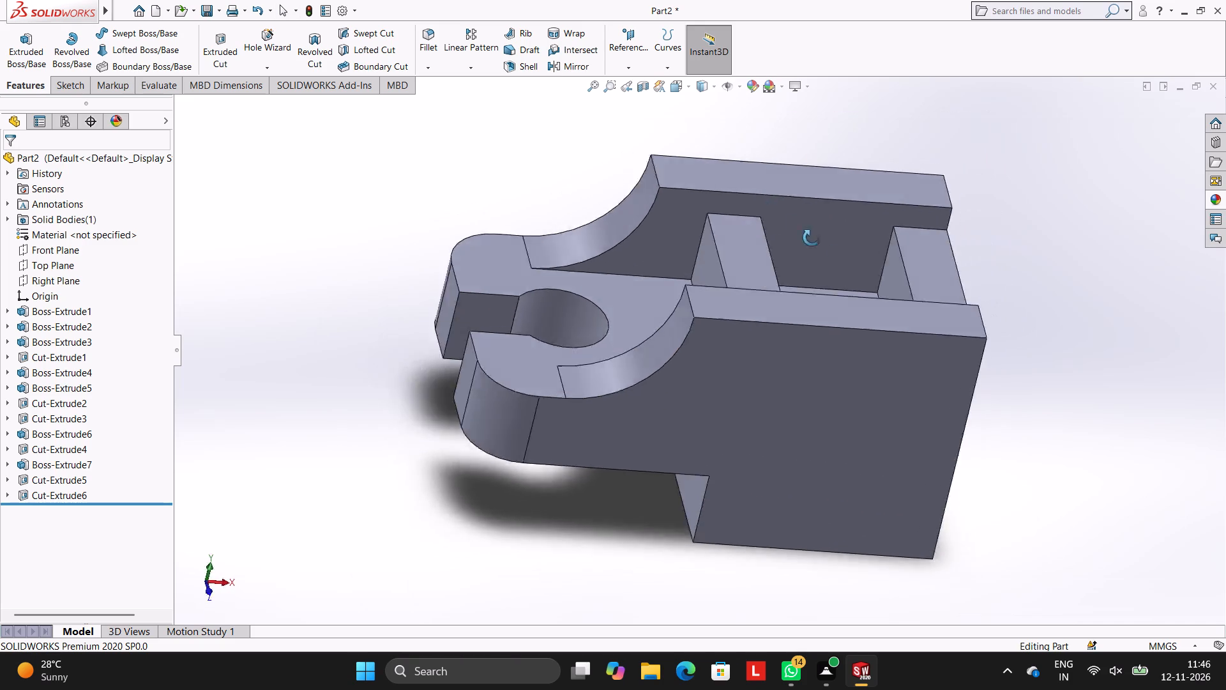
middle_click_drag(812, 238, 850, 161)
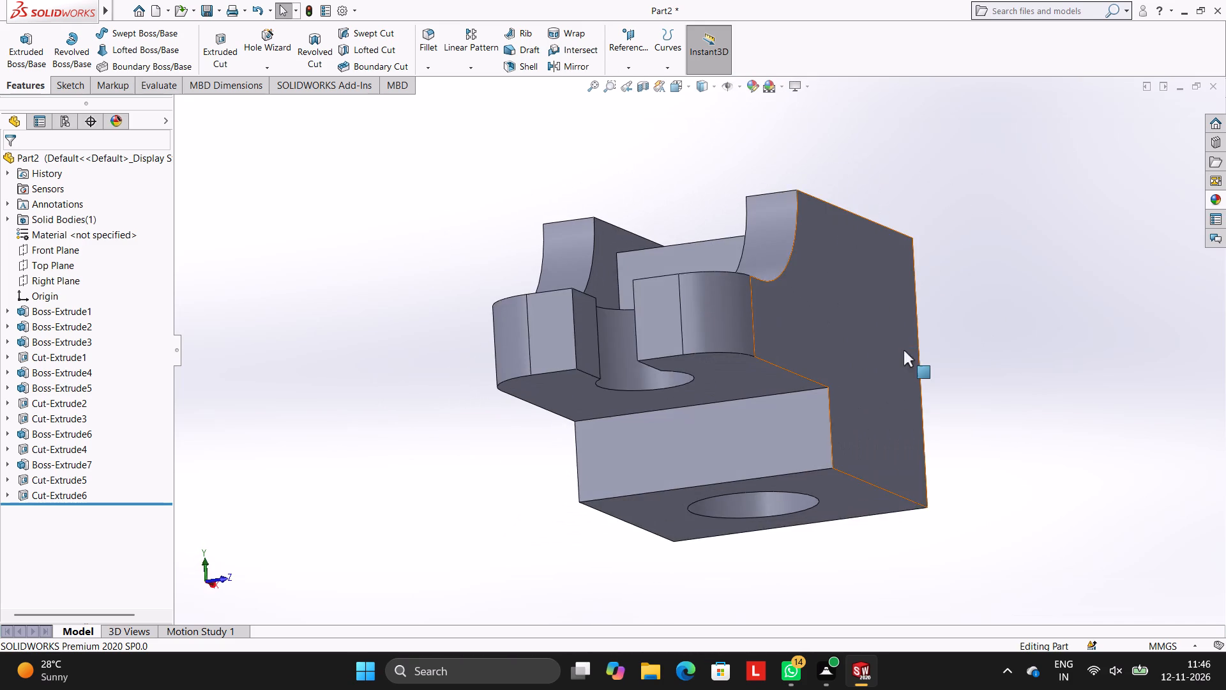
middle_click_drag(904, 346, 863, 381)
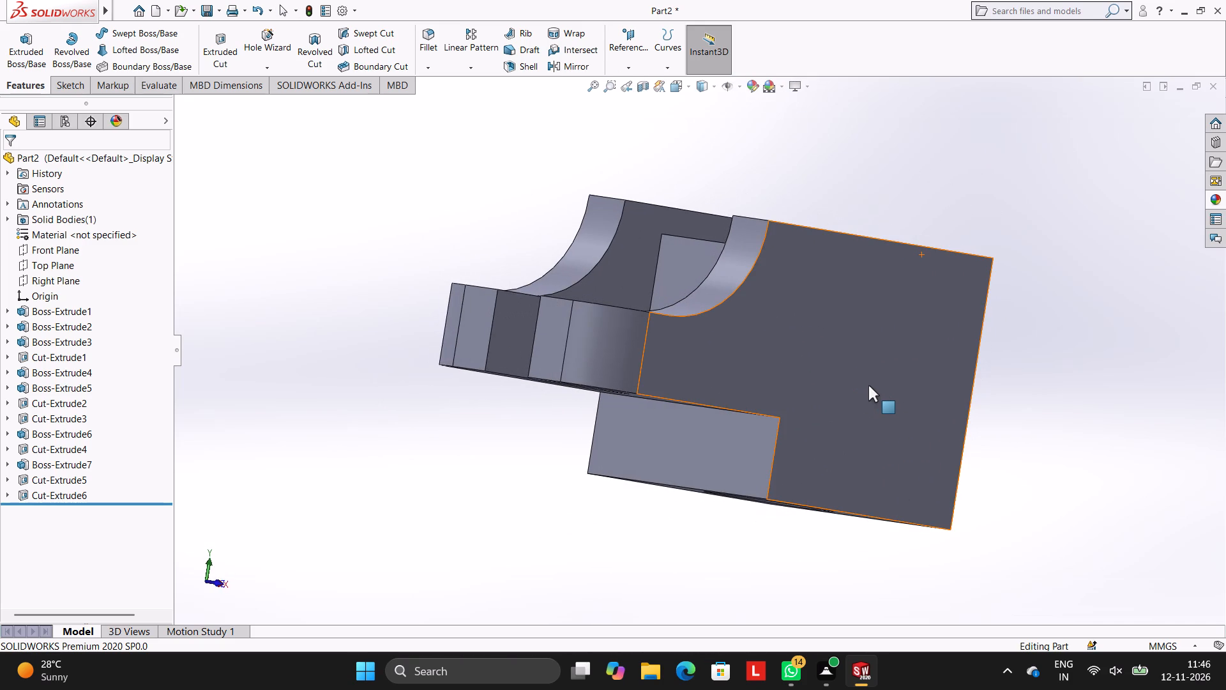
middle_click_drag(702, 355, 668, 434)
scroll(658, 402, "up", 3)
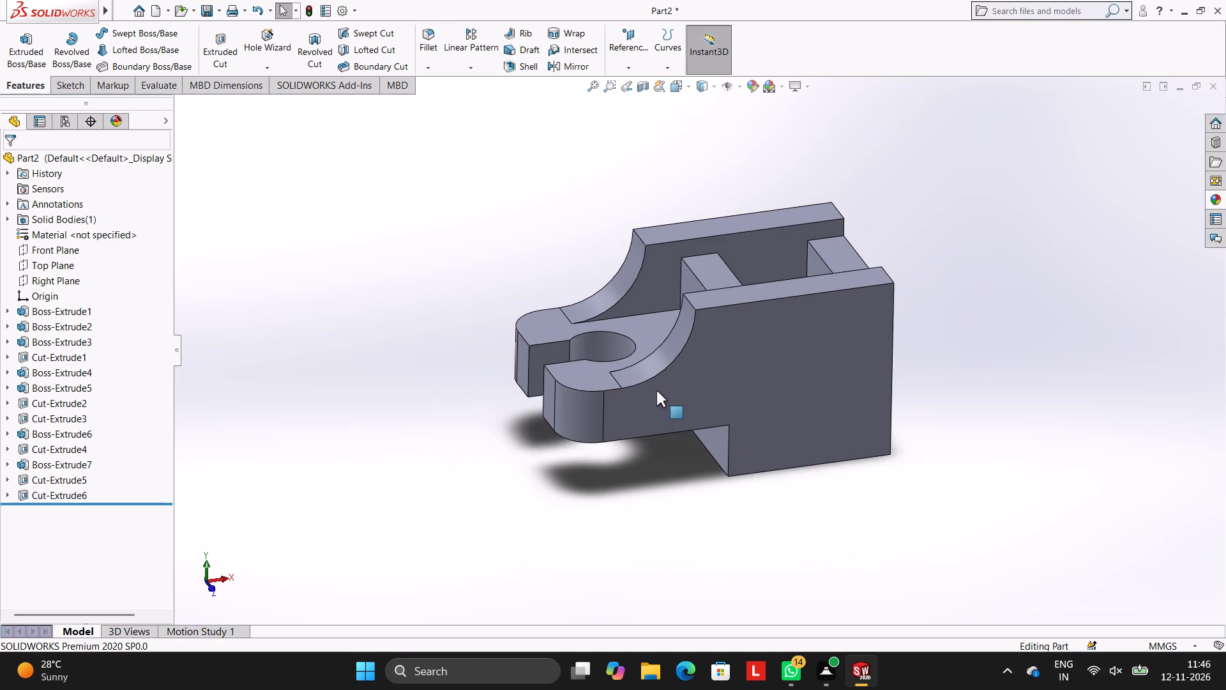
scroll(656, 390, "down", 2)
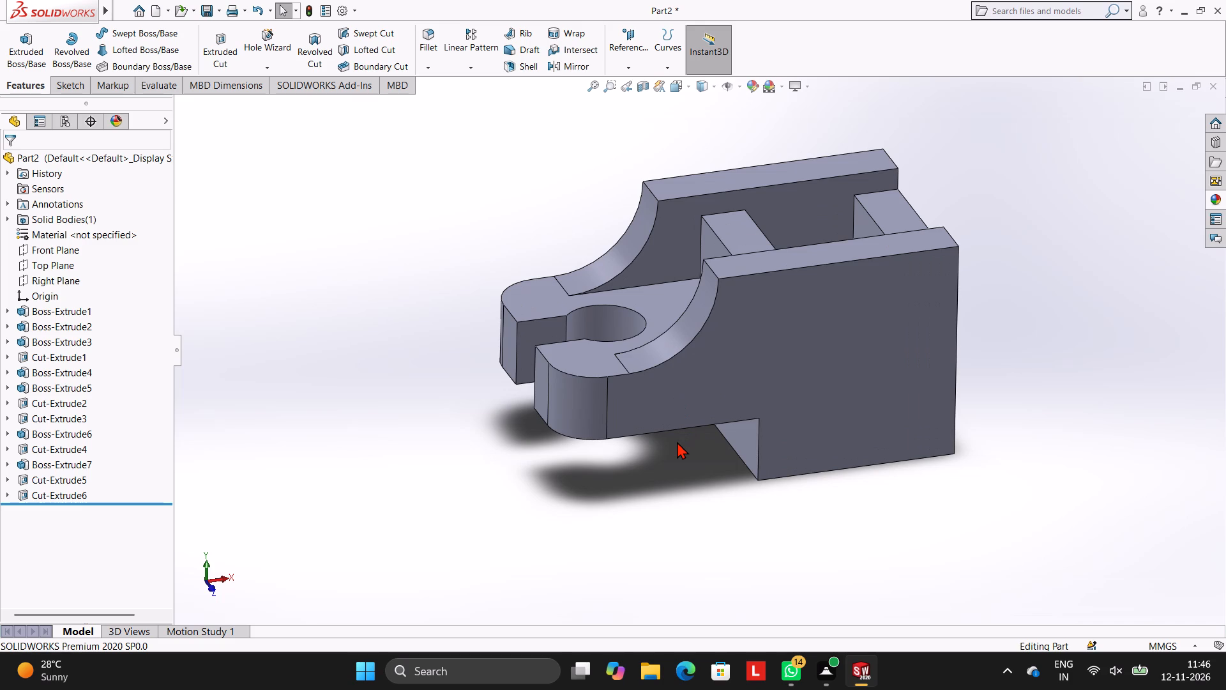
scroll(622, 385, "up", 2)
scroll(556, 312, "down", 3)
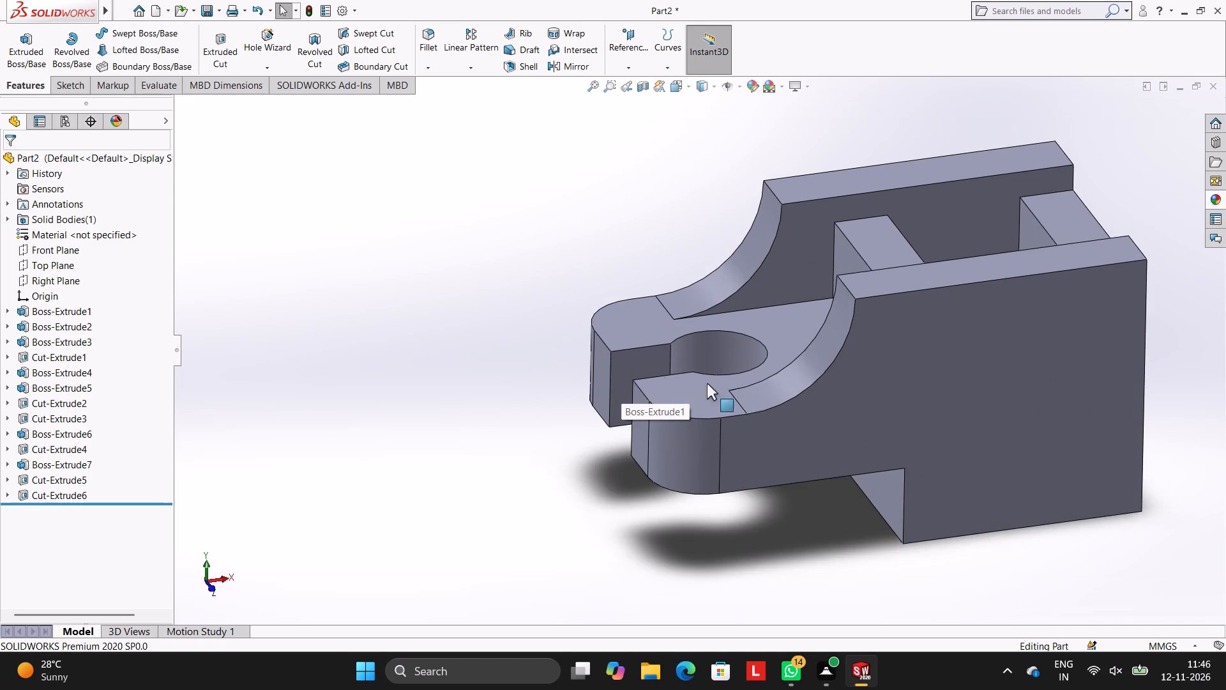
scroll(795, 383, "down", 2)
scroll(765, 403, "up", 1)
scroll(765, 403, "down", 1)
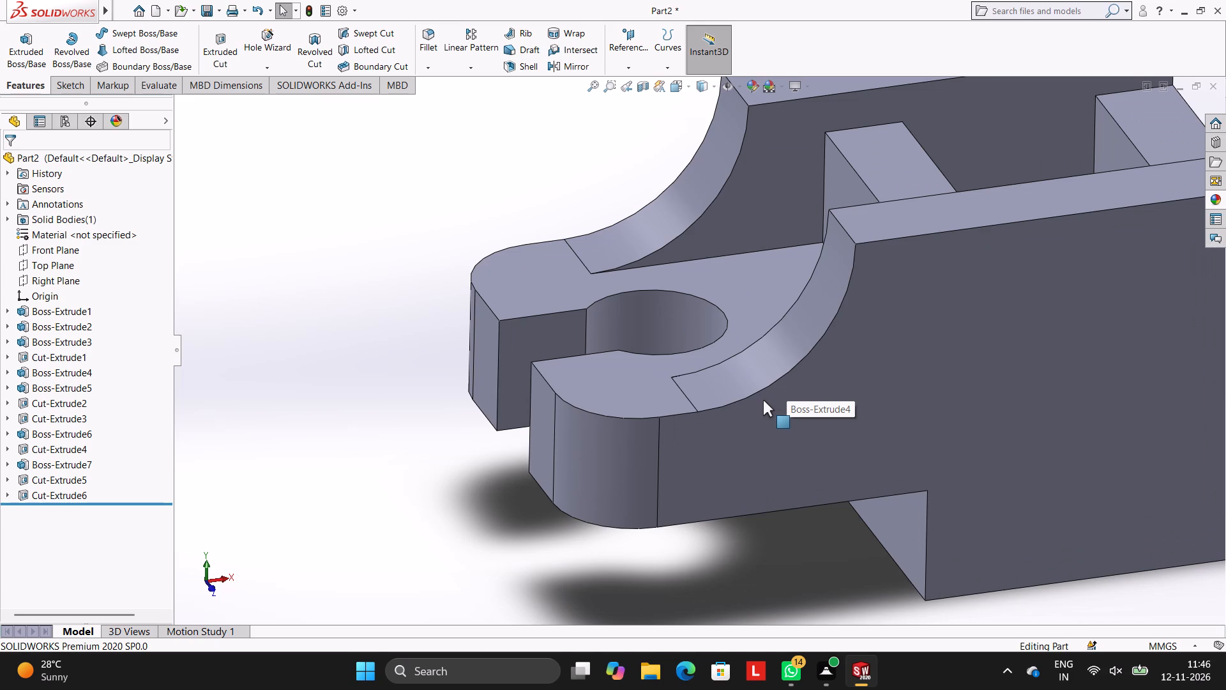
scroll(756, 366, "up", 3)
scroll(753, 360, "down", 1)
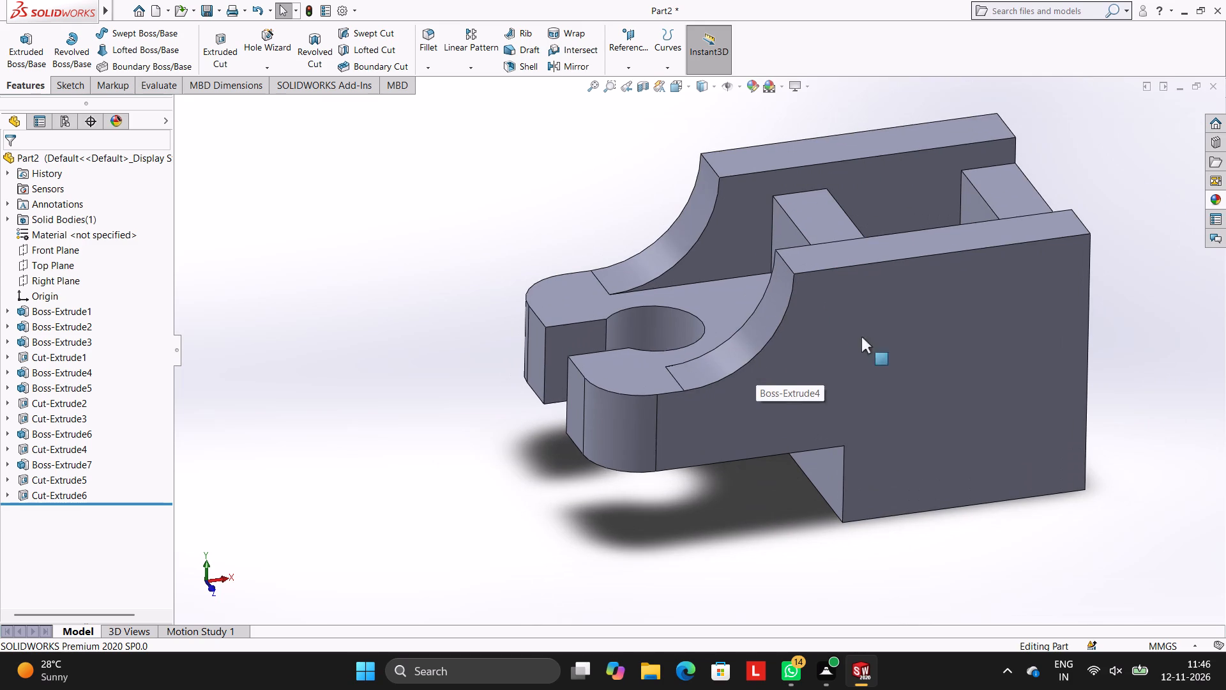
scroll(904, 296, "up", 1)
middle_click_drag(883, 240, 896, 287)
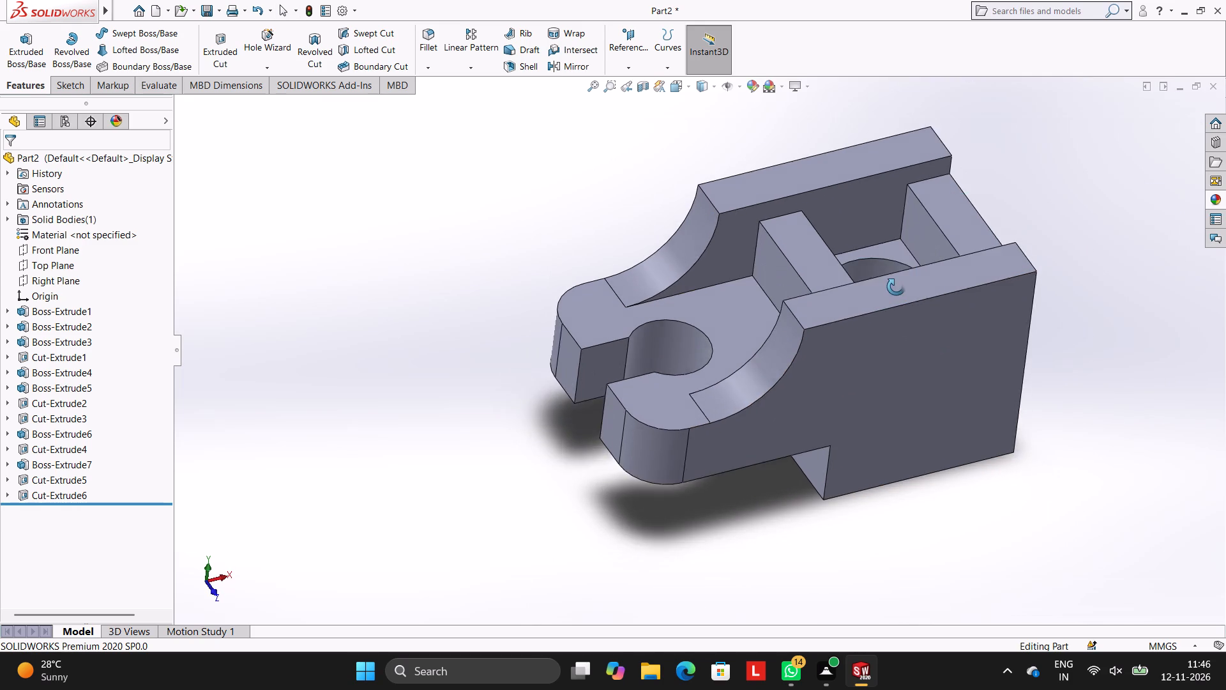
middle_click_drag(896, 287, 881, 301)
middle_click_drag(896, 268, 893, 275)
scroll(897, 323, "down", 1)
middle_click_drag(901, 324, 921, 317)
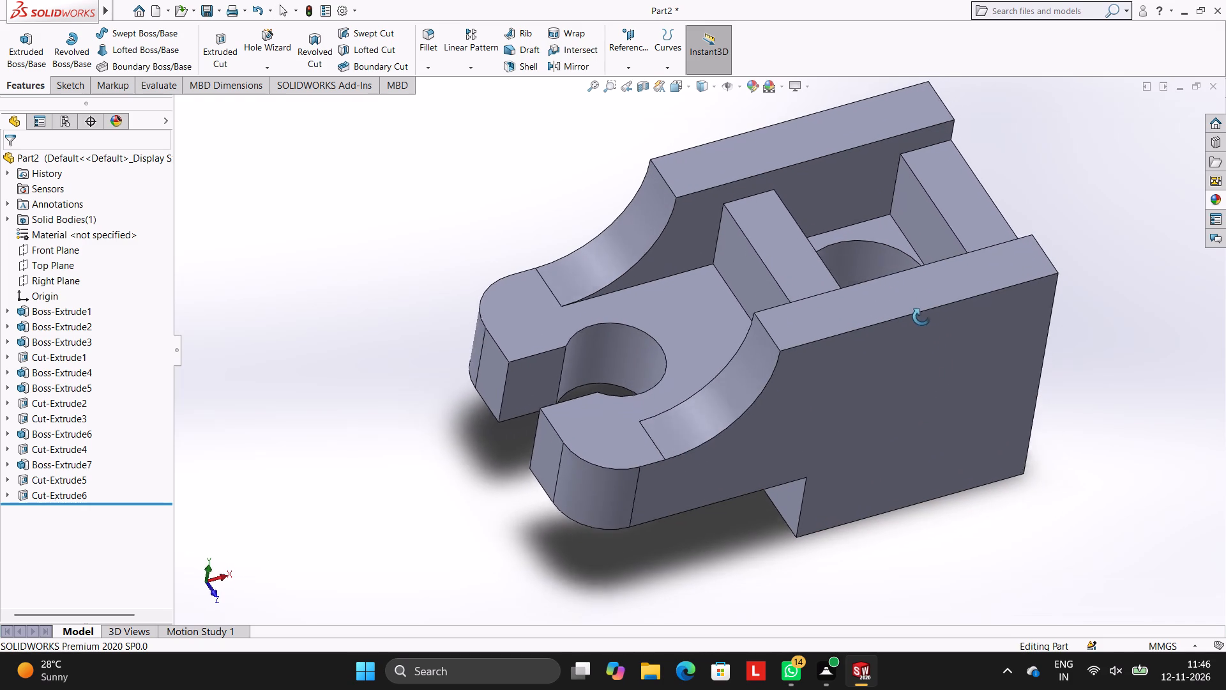
middle_click_drag(921, 317, 911, 315)
scroll(908, 314, "up", 3)
middle_click_drag(917, 330, 911, 316)
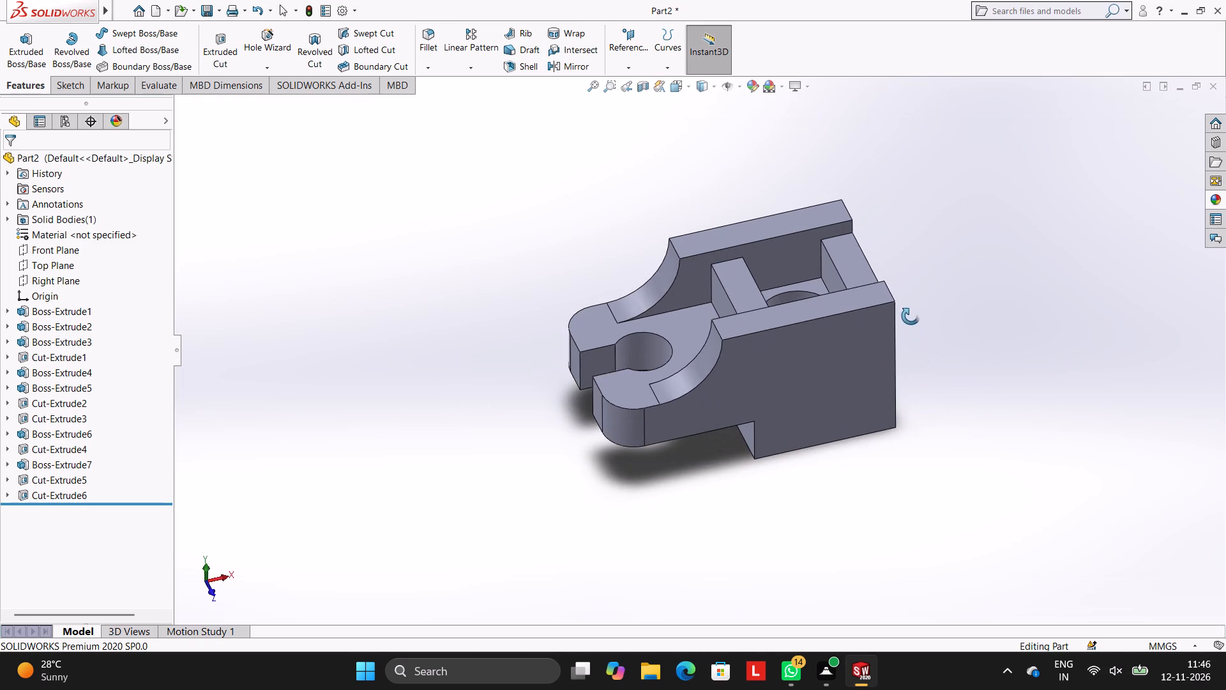
middle_click_drag(911, 316, 928, 325)
scroll(757, 332, "up", 2)
scroll(757, 332, "down", 3)
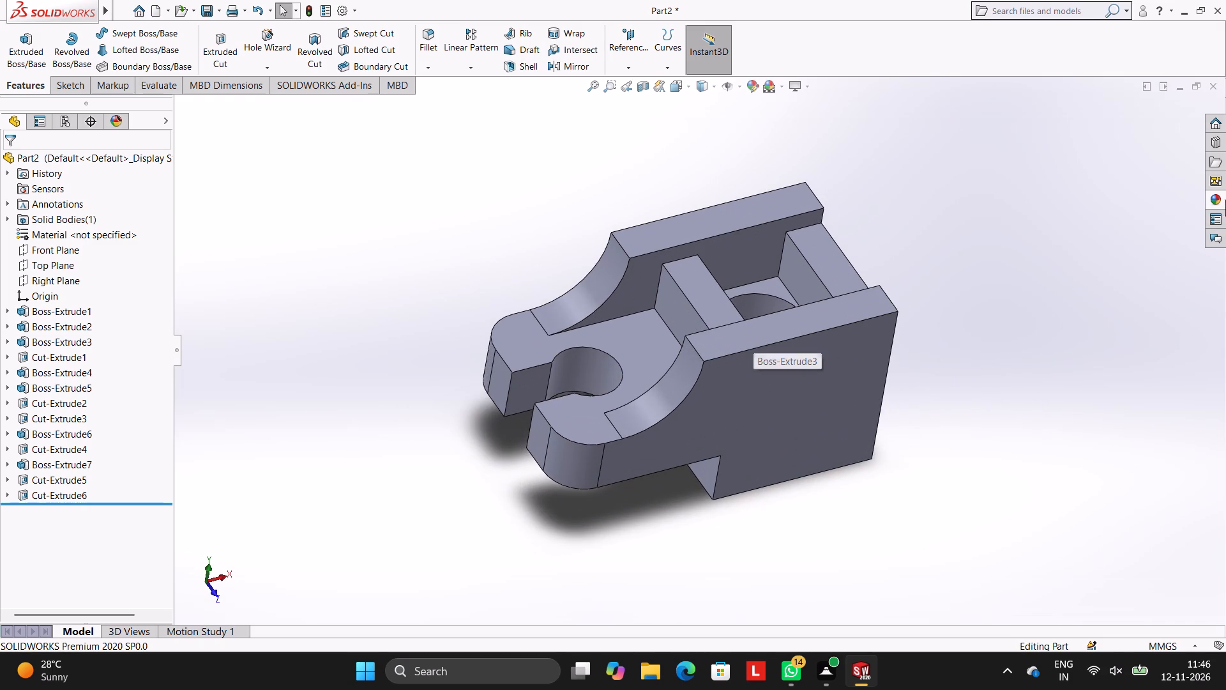
Apply the Blue LED light appearance to the whole part.
left_click(1219, 193)
scroll(1095, 432, "up", 2)
scroll(1105, 444, "down", 2)
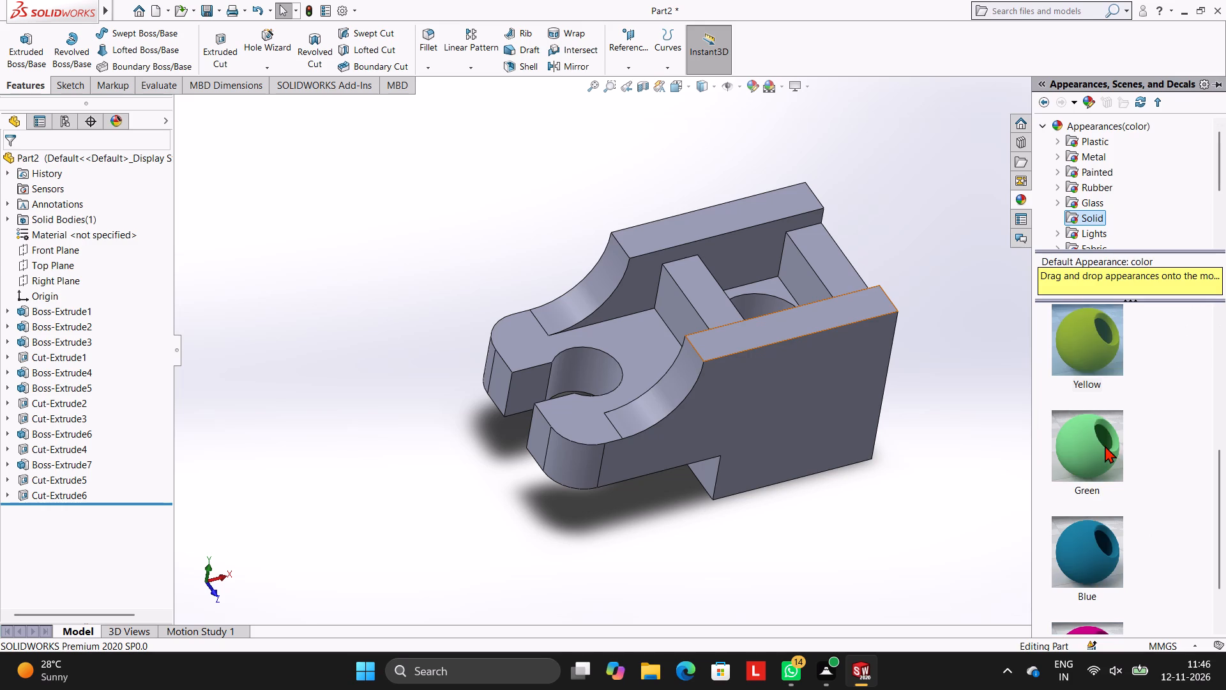
left_click(1091, 237)
left_click(1059, 231)
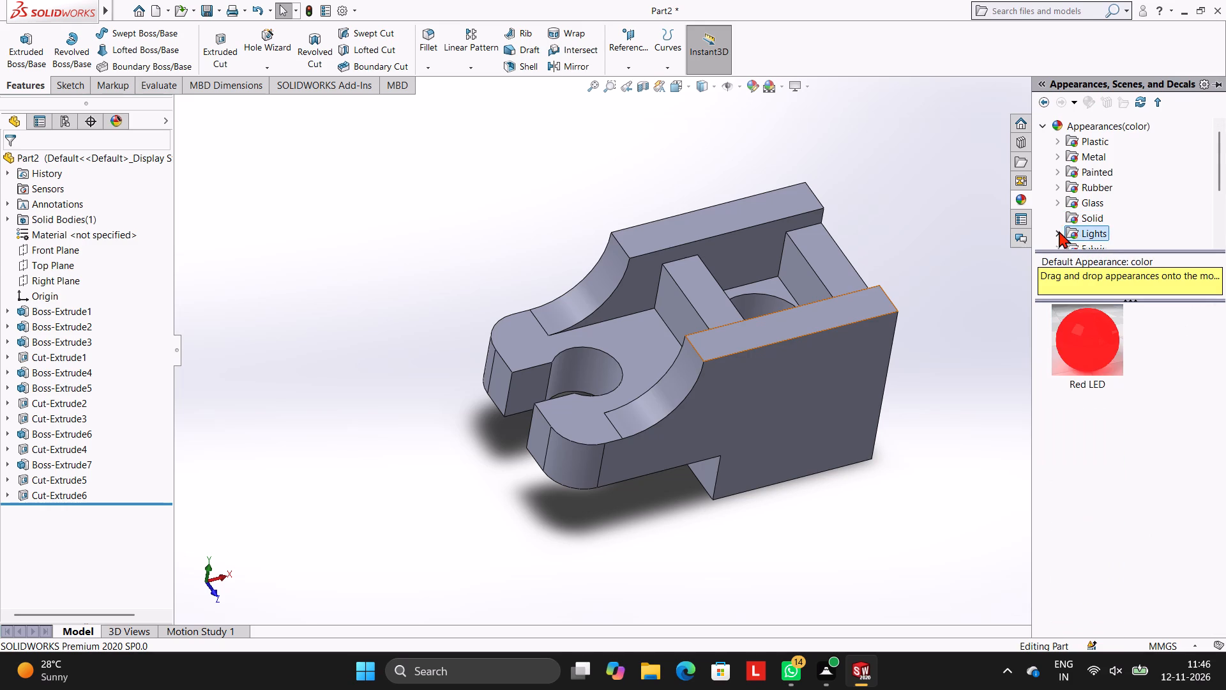
left_click(1091, 181)
left_click_drag(1080, 440, 1018, 441)
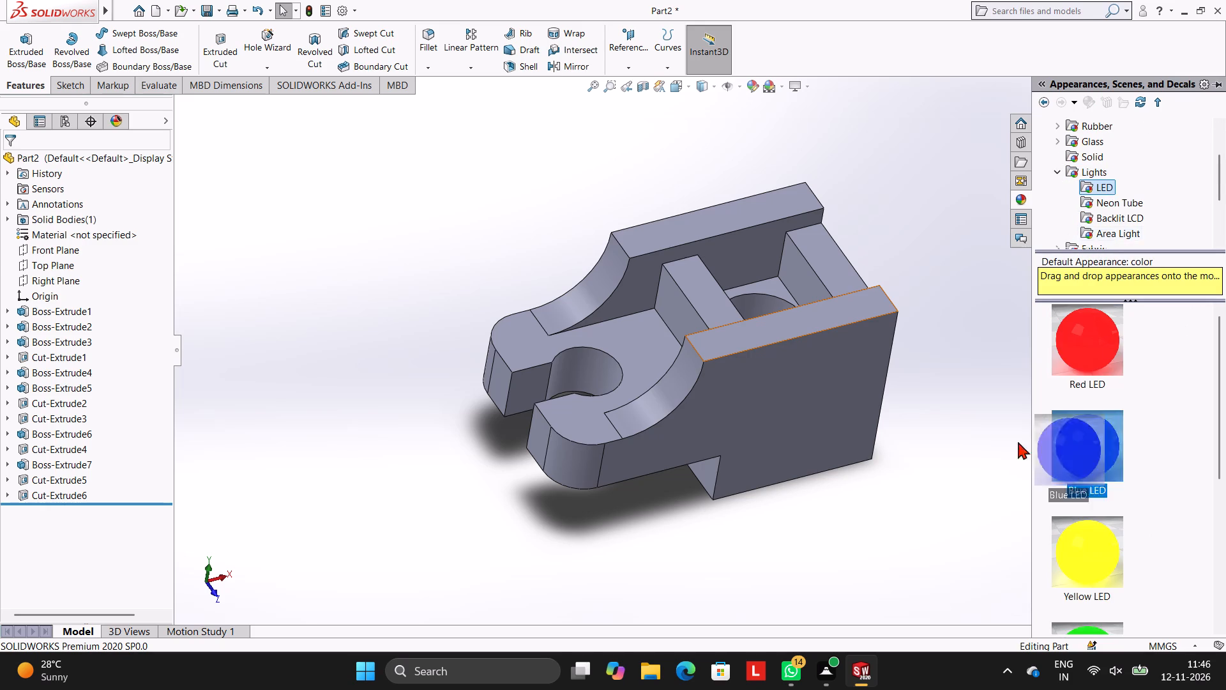
left_click_drag(1018, 441, 750, 365)
left_click(778, 374)
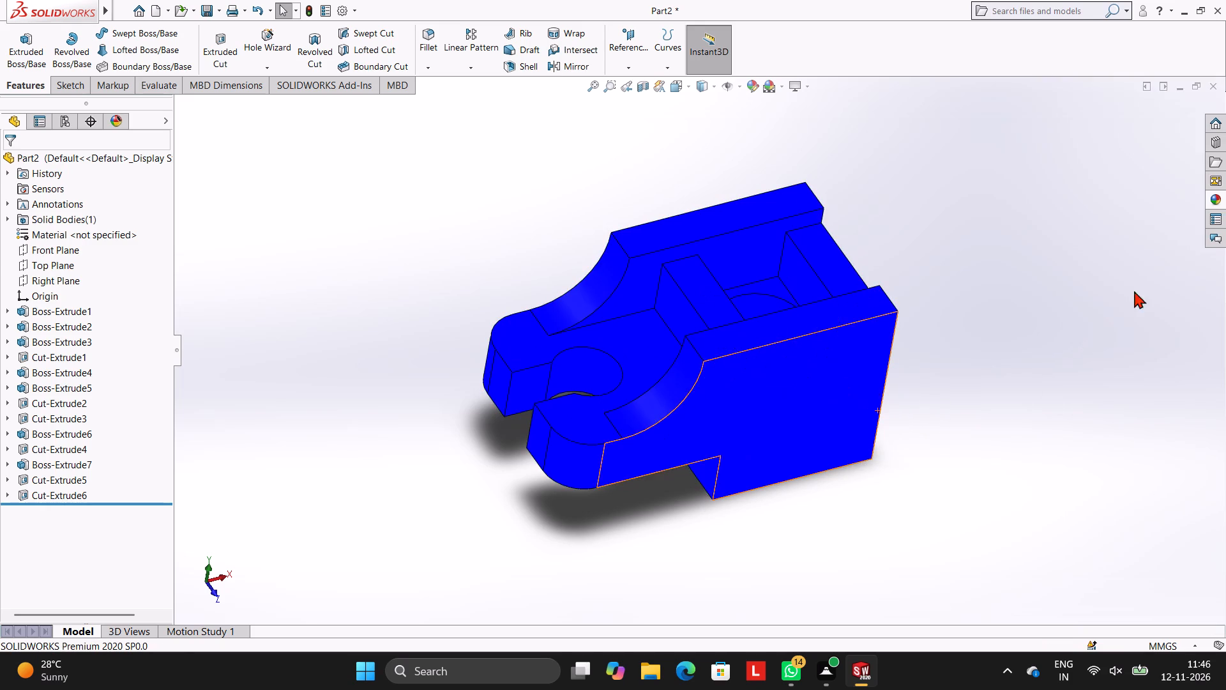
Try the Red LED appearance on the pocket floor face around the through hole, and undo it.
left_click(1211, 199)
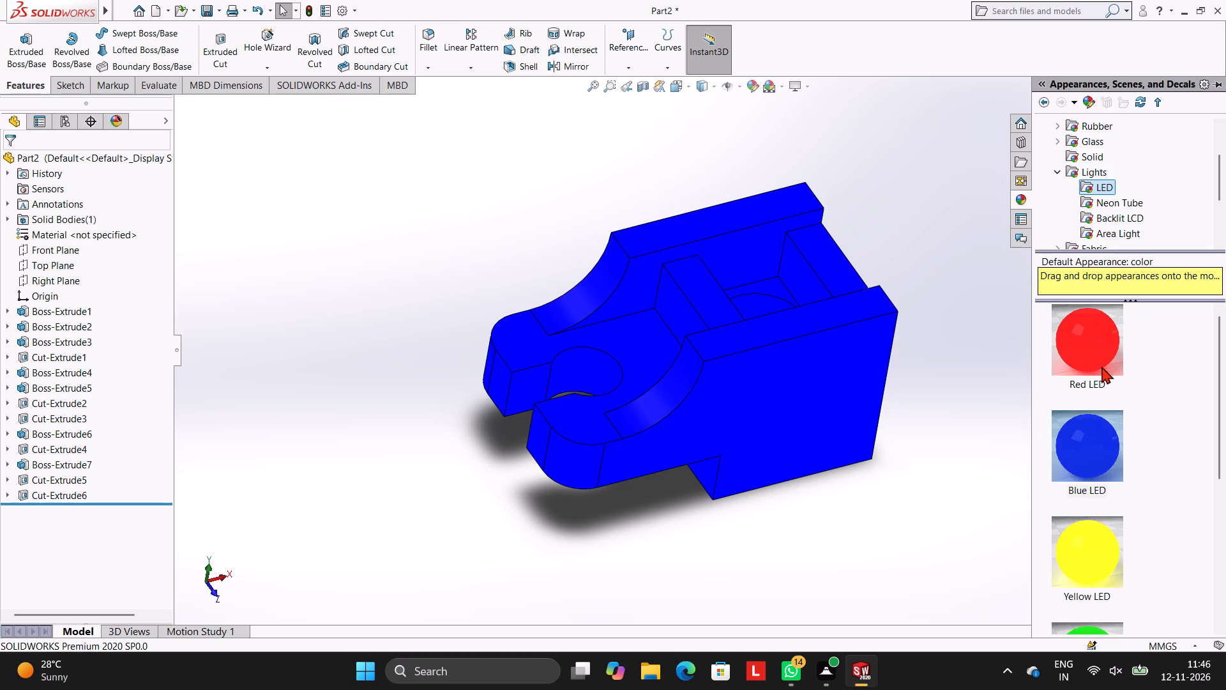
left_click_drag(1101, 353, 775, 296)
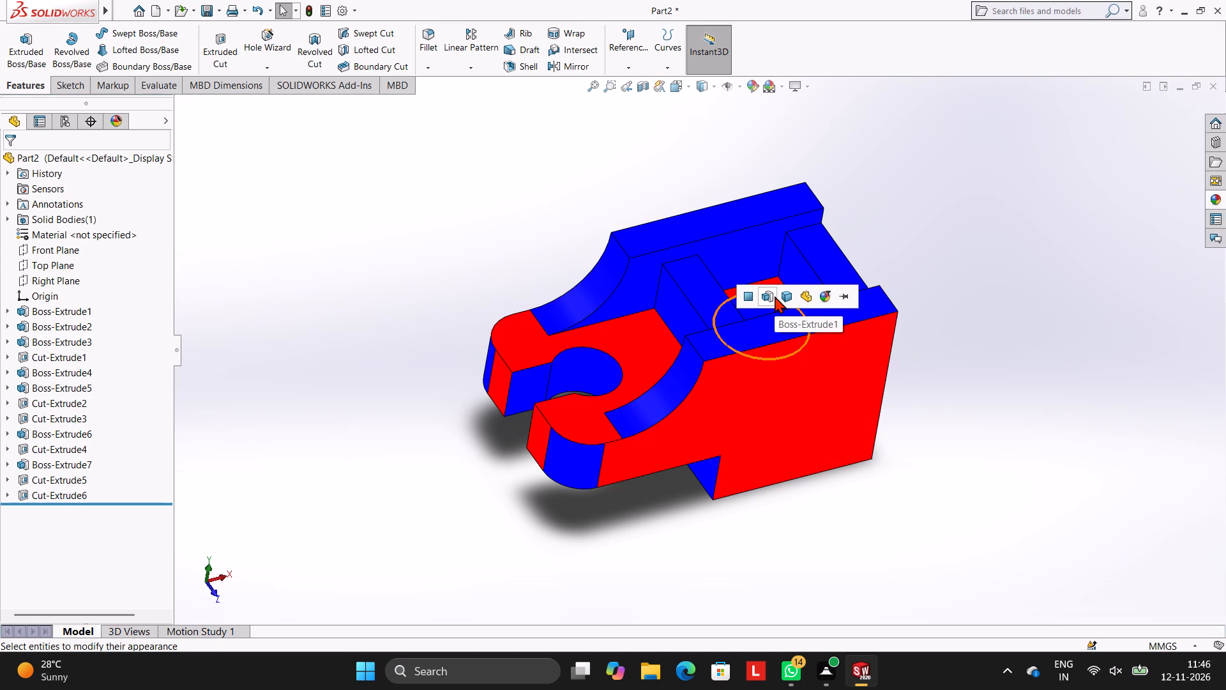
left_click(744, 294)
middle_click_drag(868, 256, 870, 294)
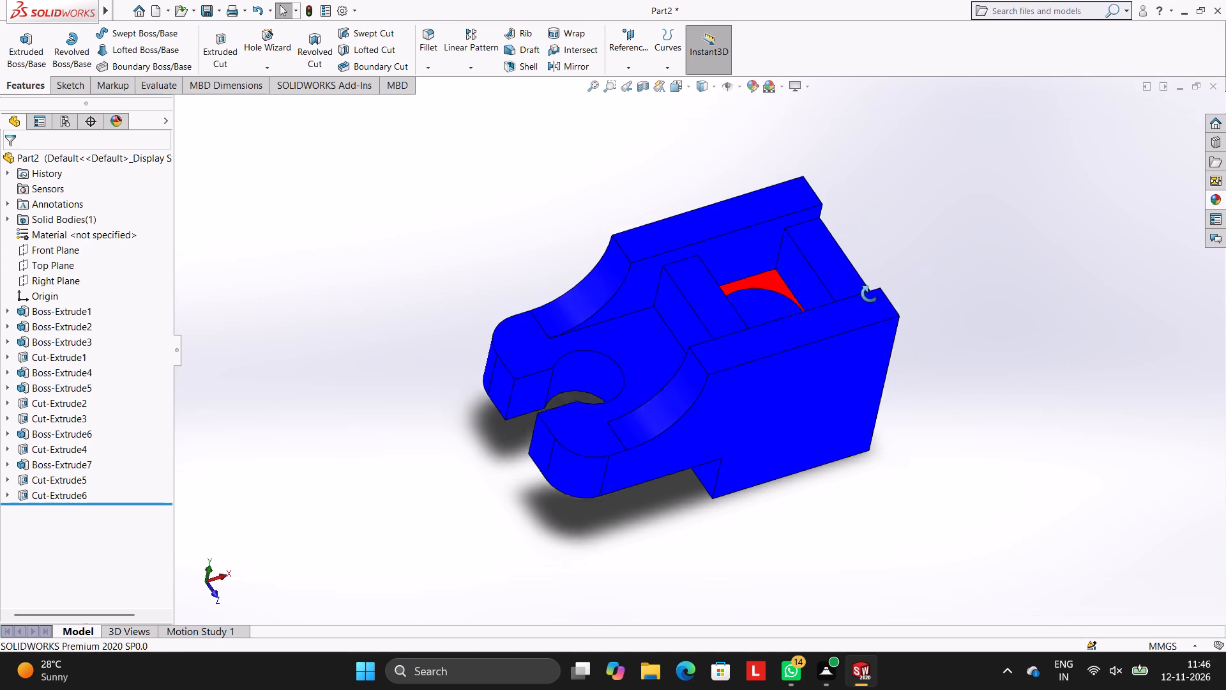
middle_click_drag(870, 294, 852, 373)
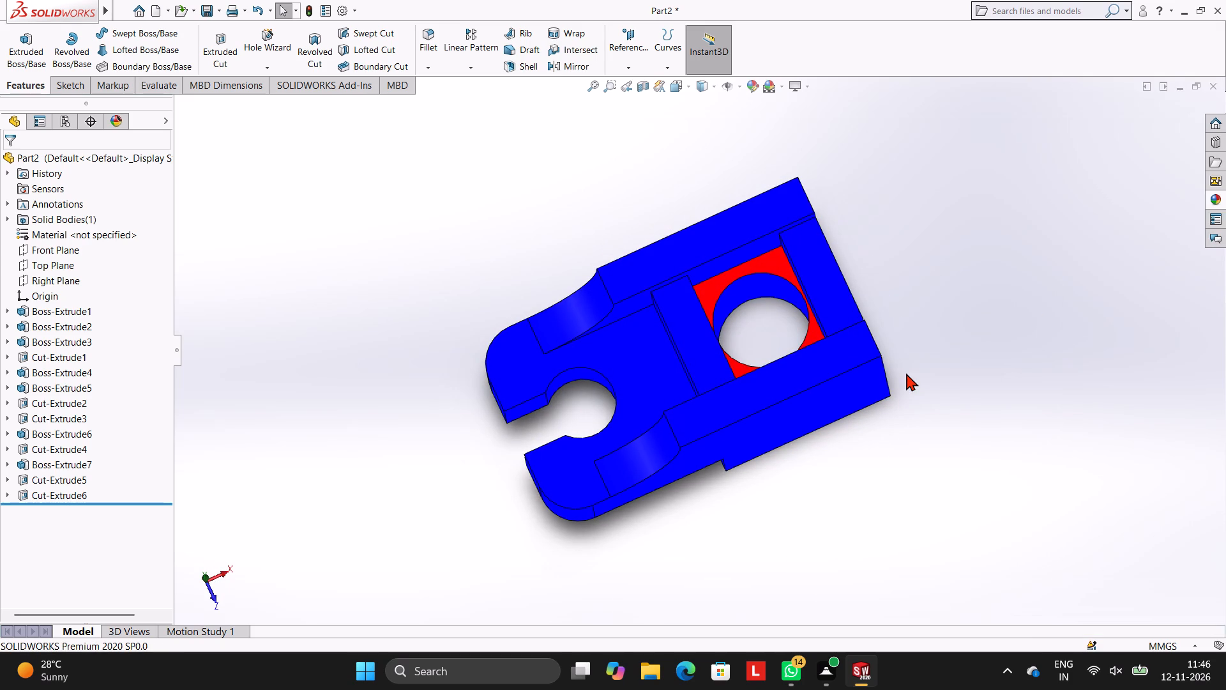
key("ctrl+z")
Apply the Red LED appearance to the cylindrical wall face of the 24 mm through hole.
left_click(1210, 194)
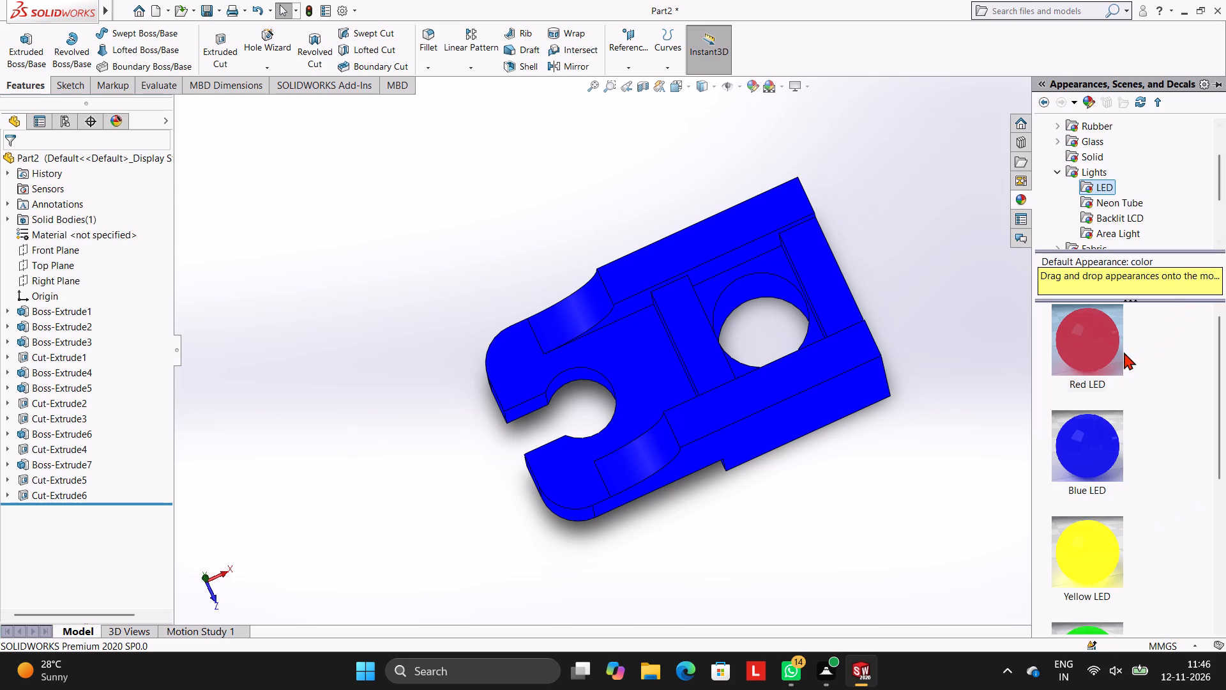
left_click_drag(1116, 349, 757, 311)
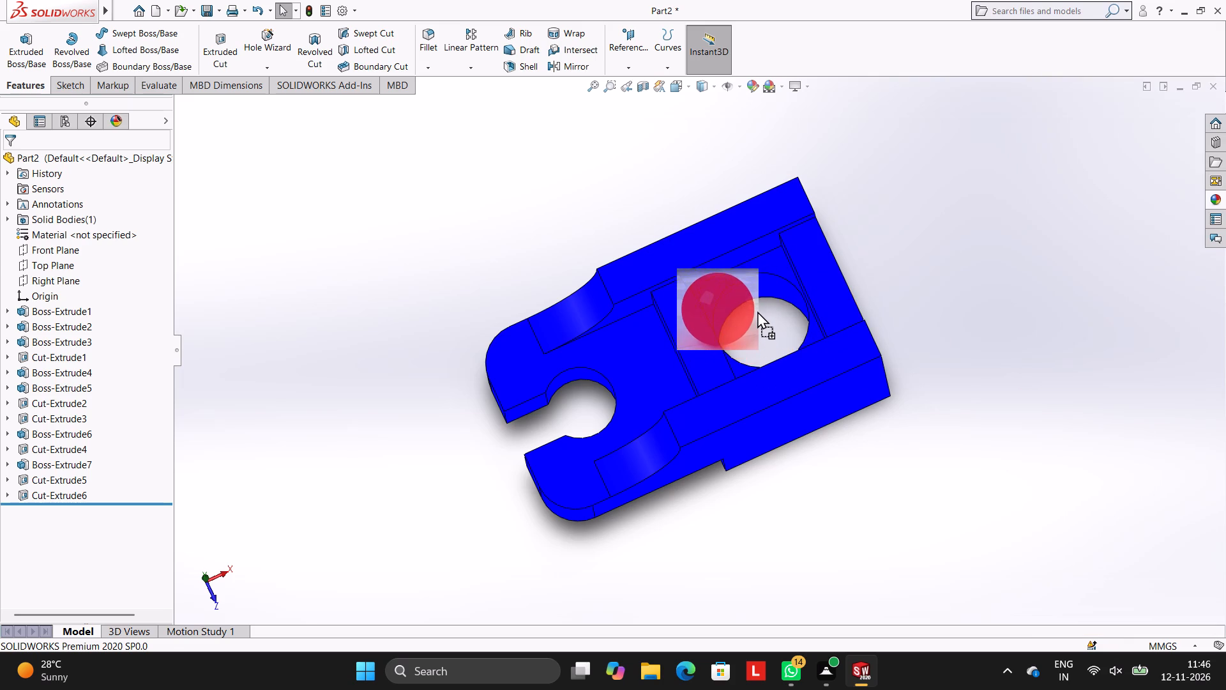
left_click_drag(757, 311, 753, 291)
left_click(753, 291)
middle_click_drag(939, 381, 947, 282)
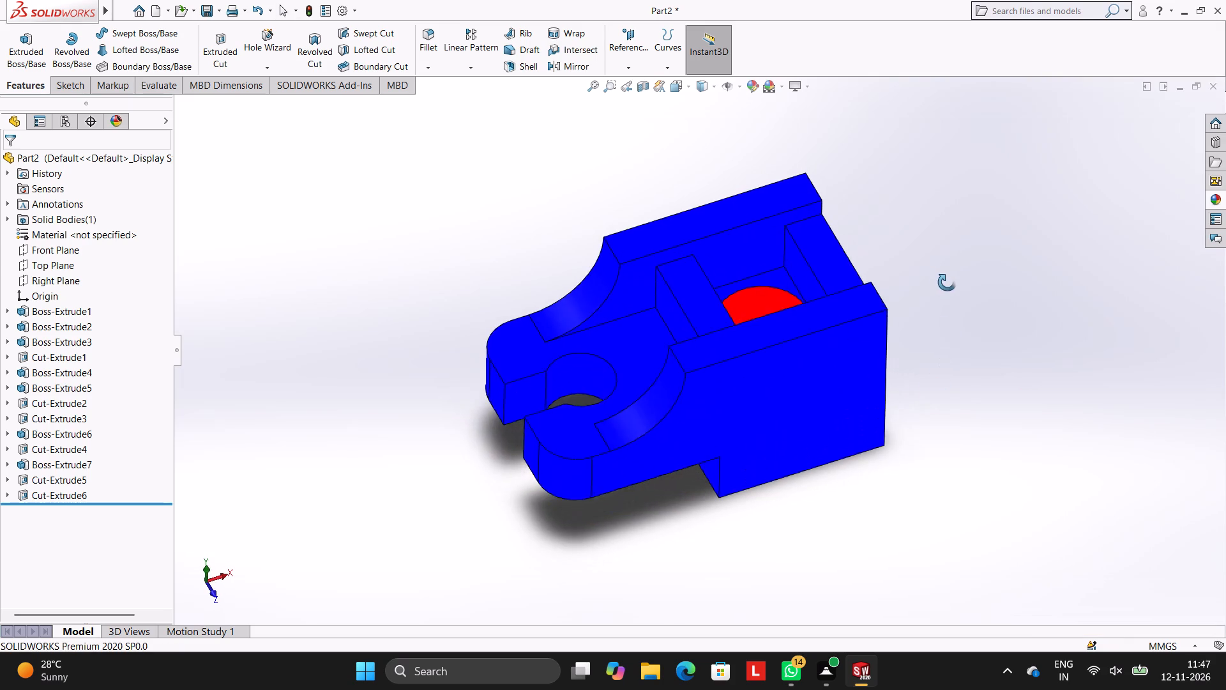
Apply the Red LED appearance to the keyhole slot's round wall and to the straight wall of its narrow opening.
middle_click_drag(947, 282, 962, 290)
left_click(1220, 204)
left_click_drag(1105, 348, 656, 418)
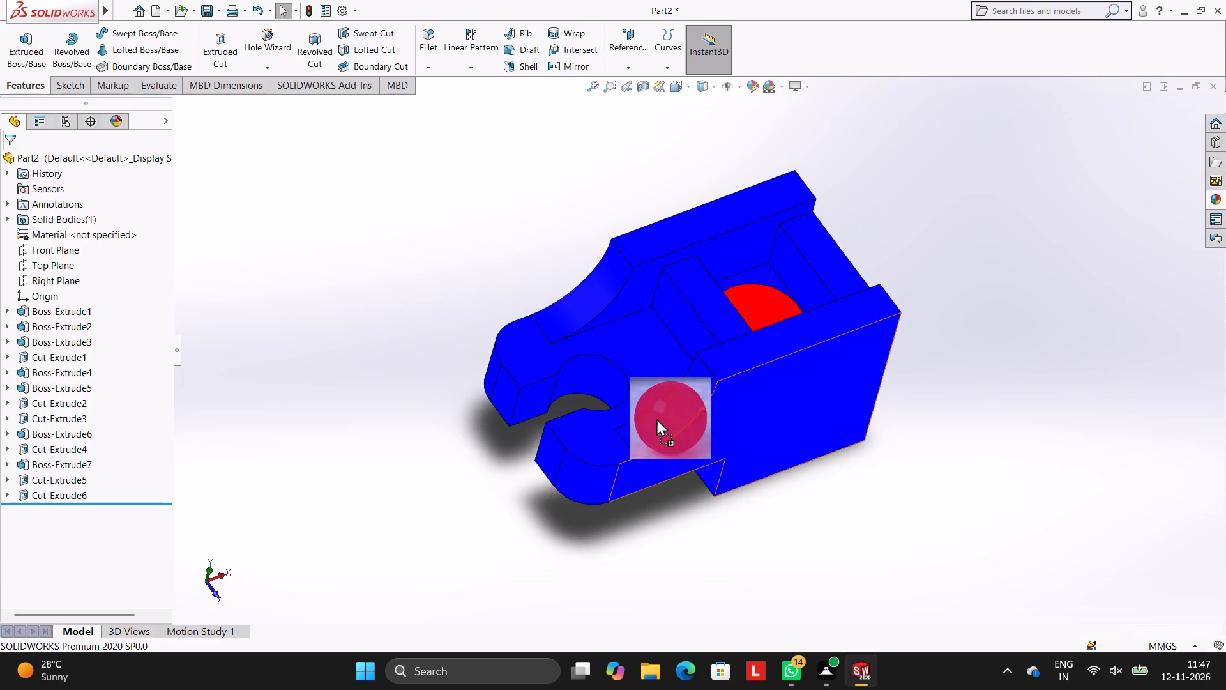
left_click_drag(656, 418, 595, 381)
left_click(595, 381)
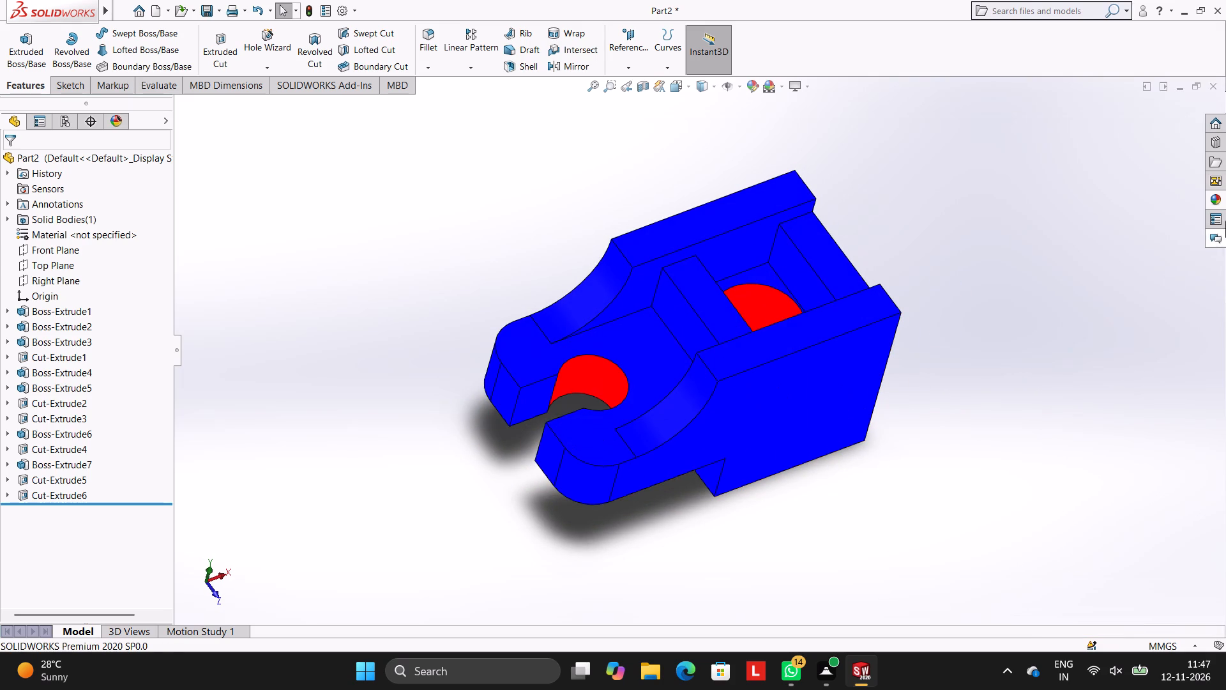
left_click(1215, 198)
left_click_drag(1099, 355, 572, 397)
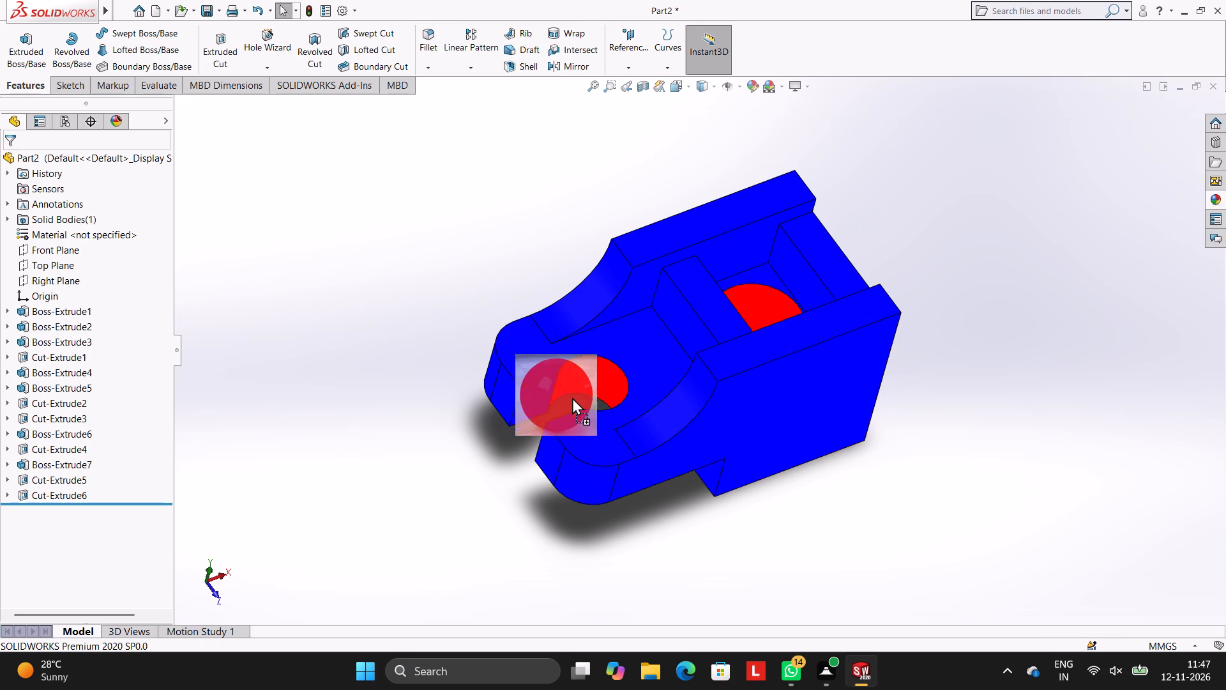
left_click_drag(572, 397, 536, 392)
left_click(551, 396)
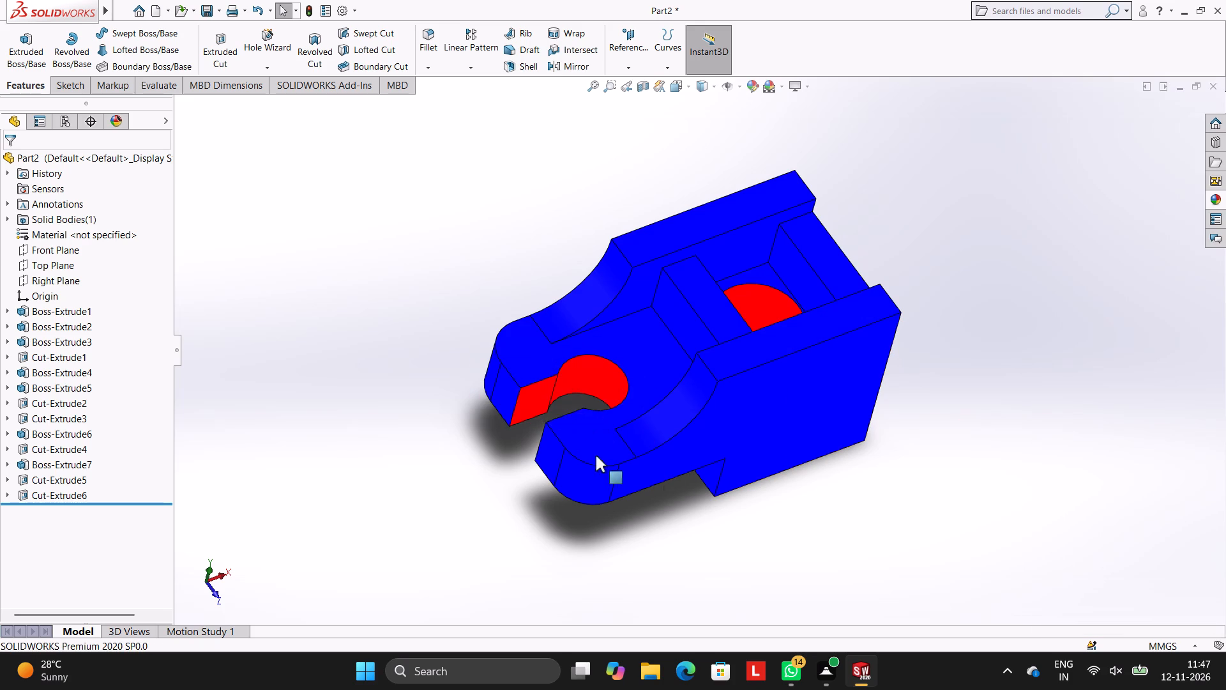
Apply the Yellow LED appearance to the crossbar nearest the keyhole slot and to the end crossbar's upright face towards the pocket.
middle_click_drag(750, 450, 773, 384)
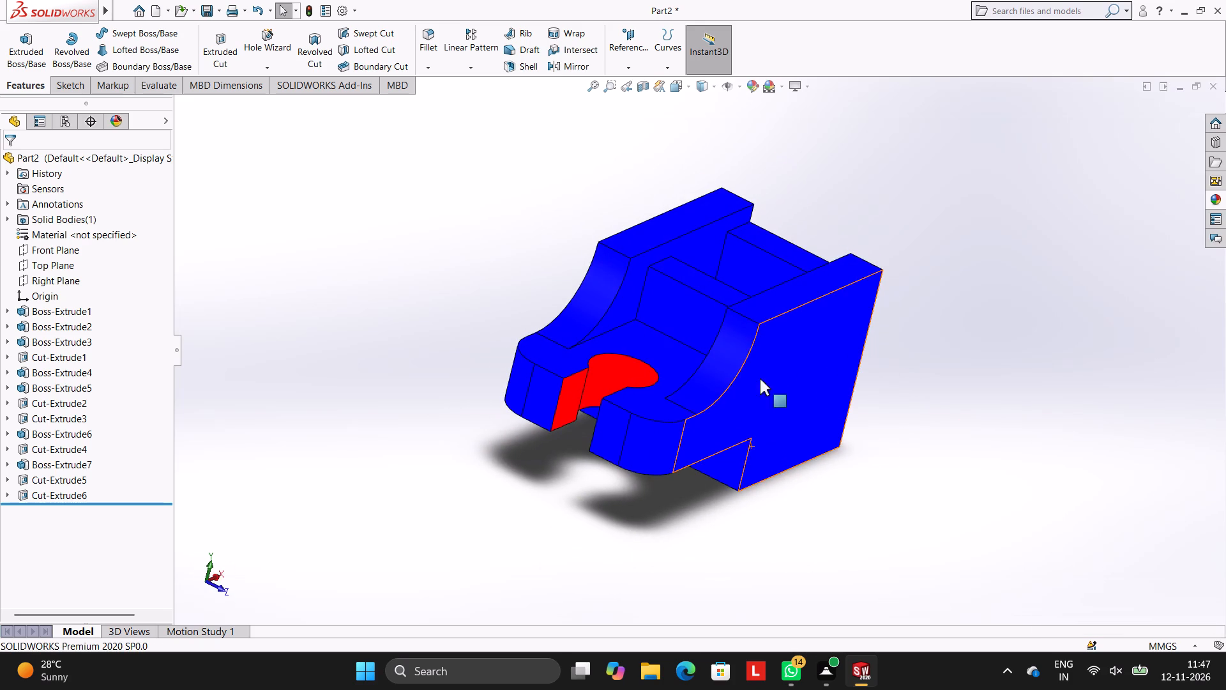
left_click(1215, 194)
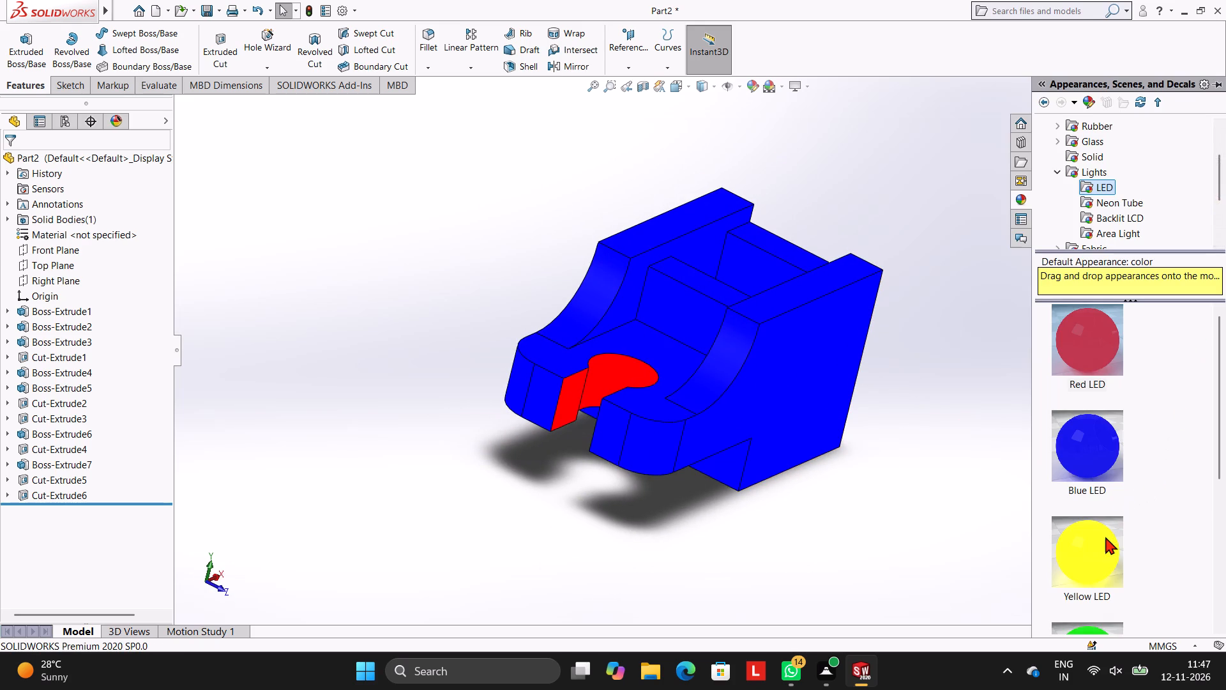
left_click_drag(1107, 537, 695, 291)
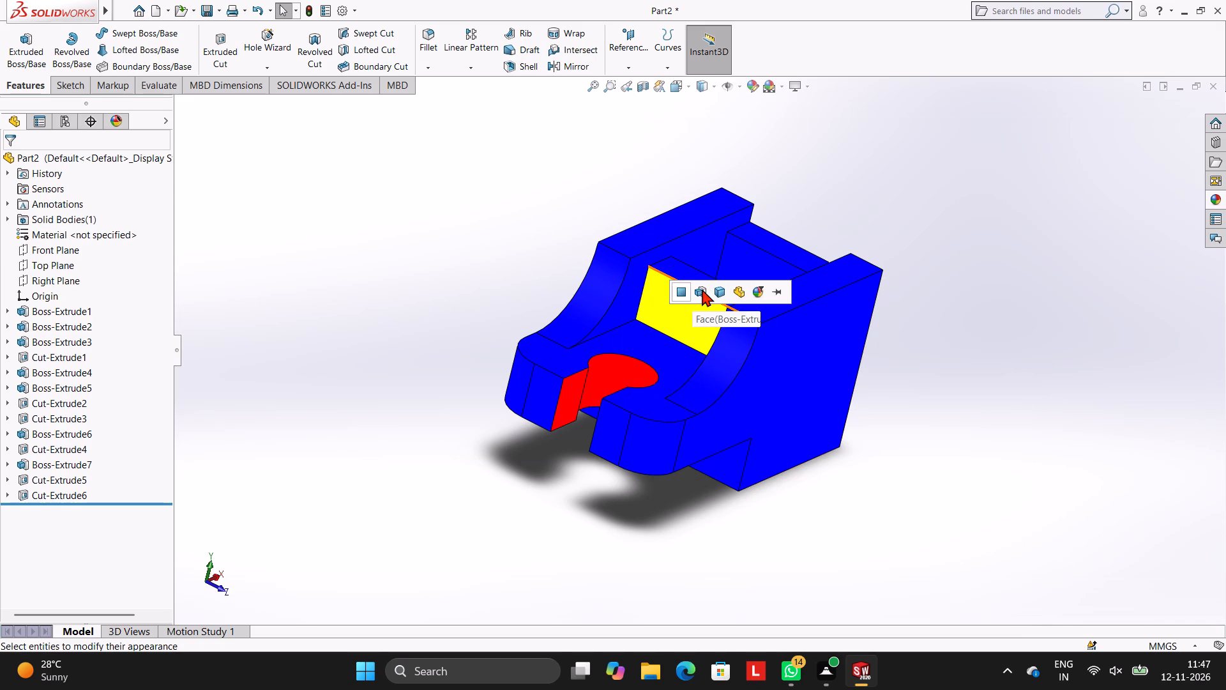
left_click(702, 289)
middle_click_drag(848, 268, 746, 391)
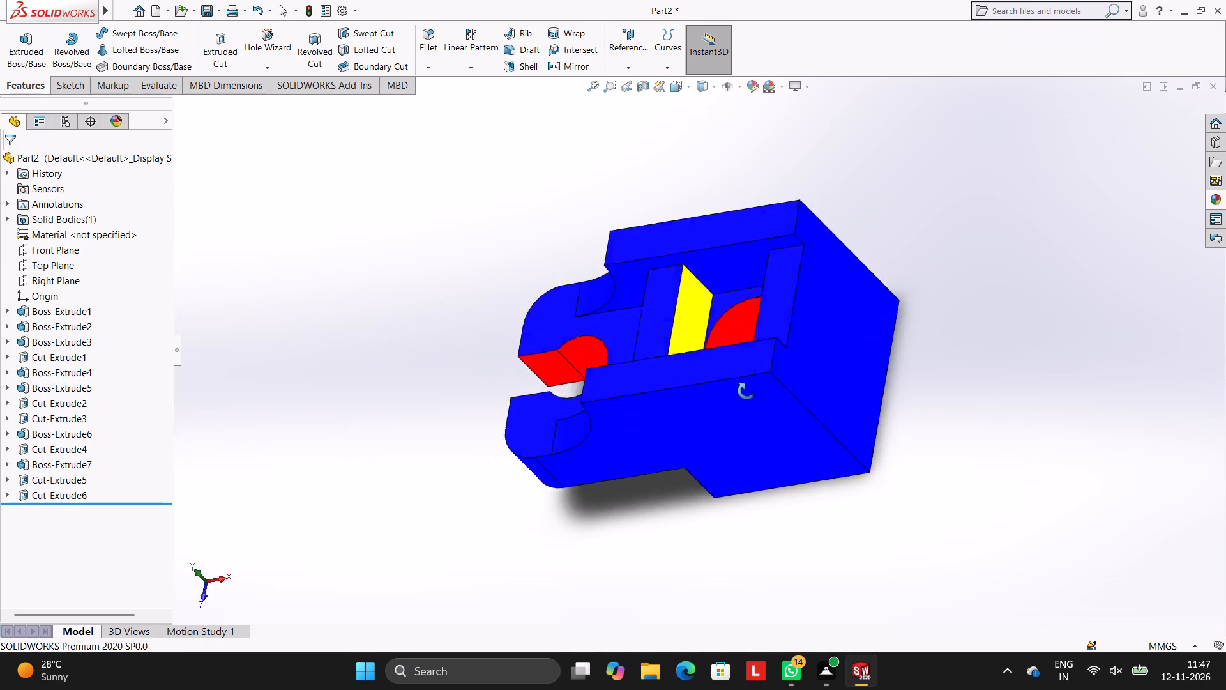
middle_click_drag(746, 391, 867, 360)
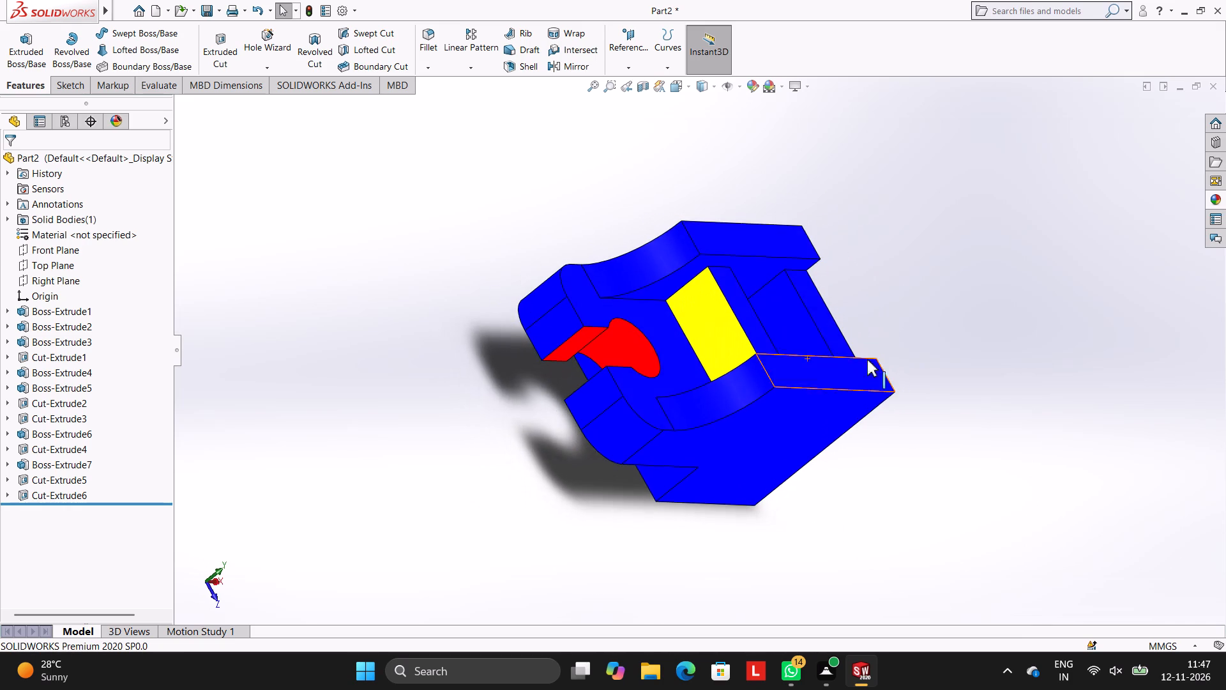
middle_click_drag(867, 360, 861, 365)
left_click(1222, 196)
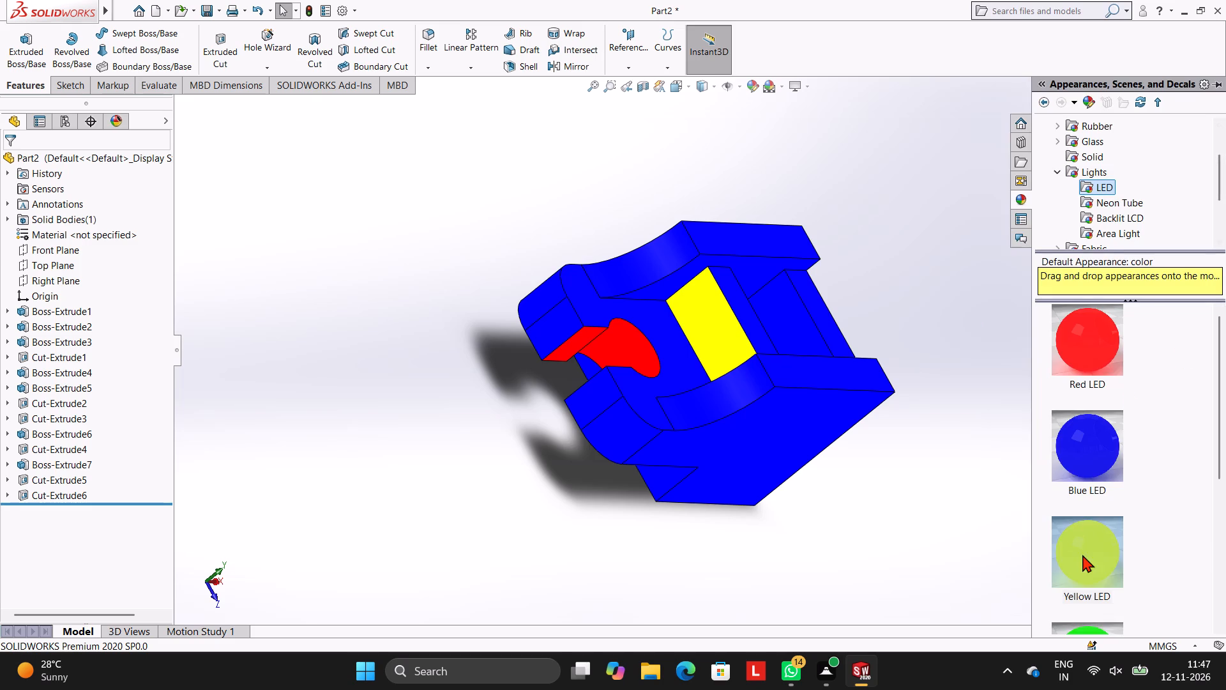
left_click_drag(1091, 548, 798, 309)
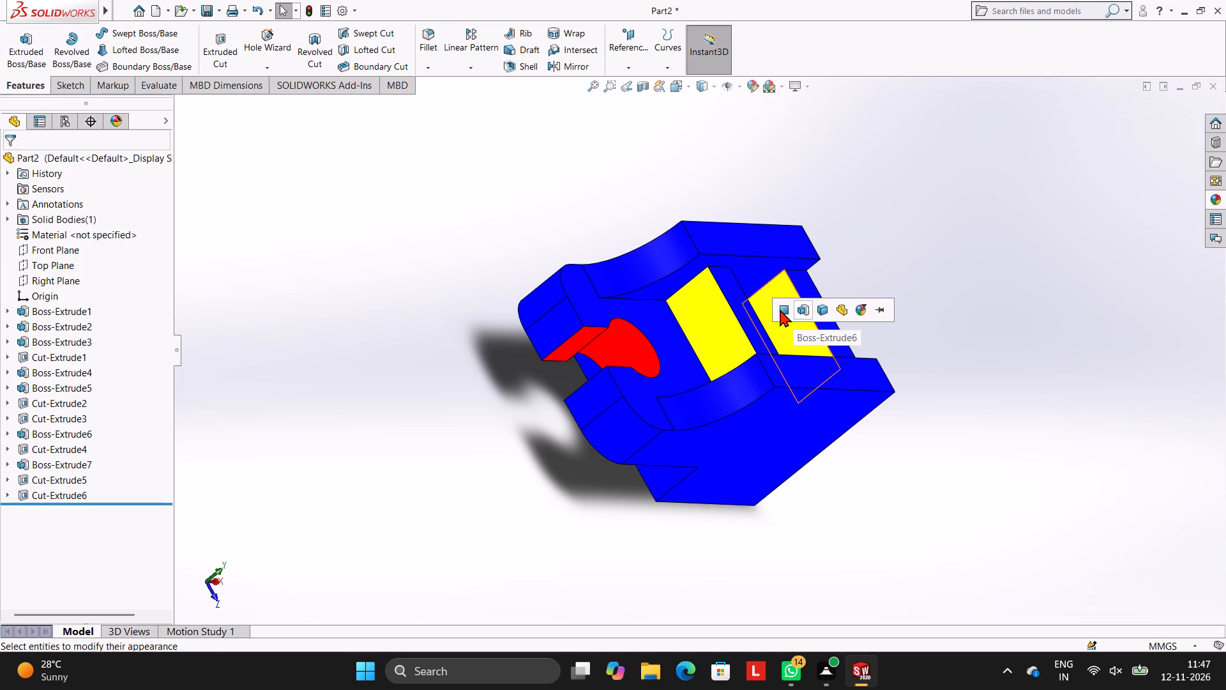
left_click(780, 309)
Apply the Yellow LED appearance to the top faces of both crossbars, on either side of the pocket with the through hole.
middle_click_drag(913, 293, 870, 299)
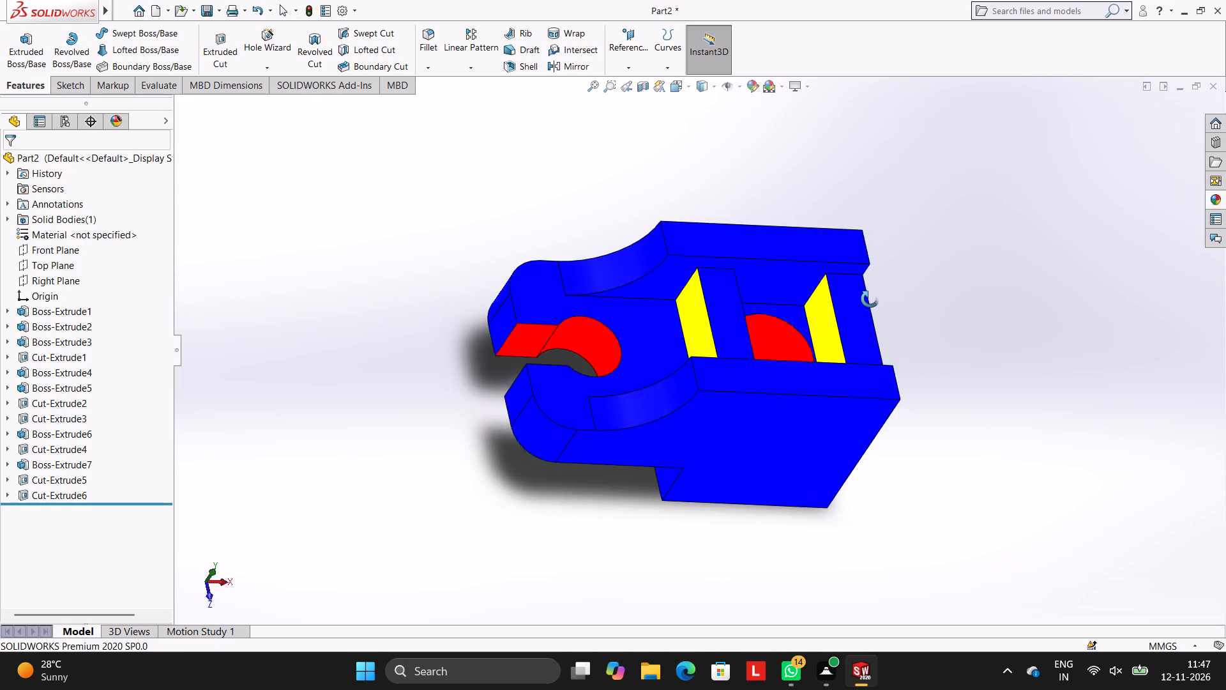
middle_click_drag(870, 299, 873, 281)
scroll(849, 295, "down", 4)
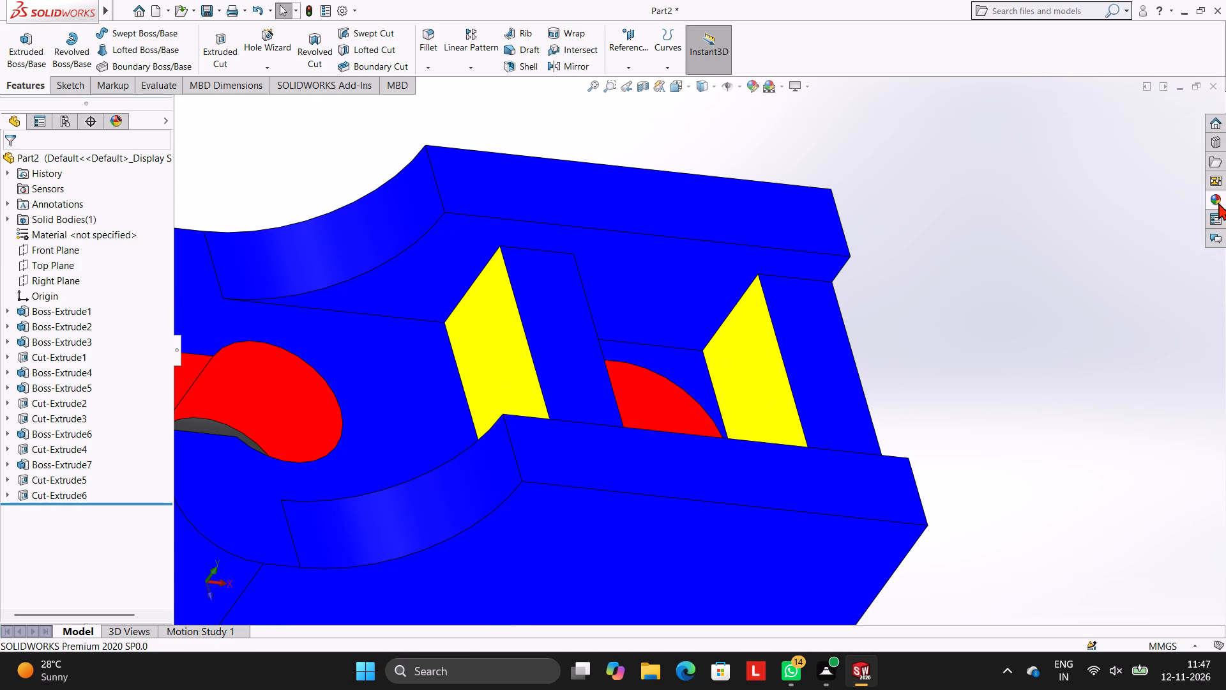
left_click(1220, 197)
left_click_drag(1090, 527, 571, 302)
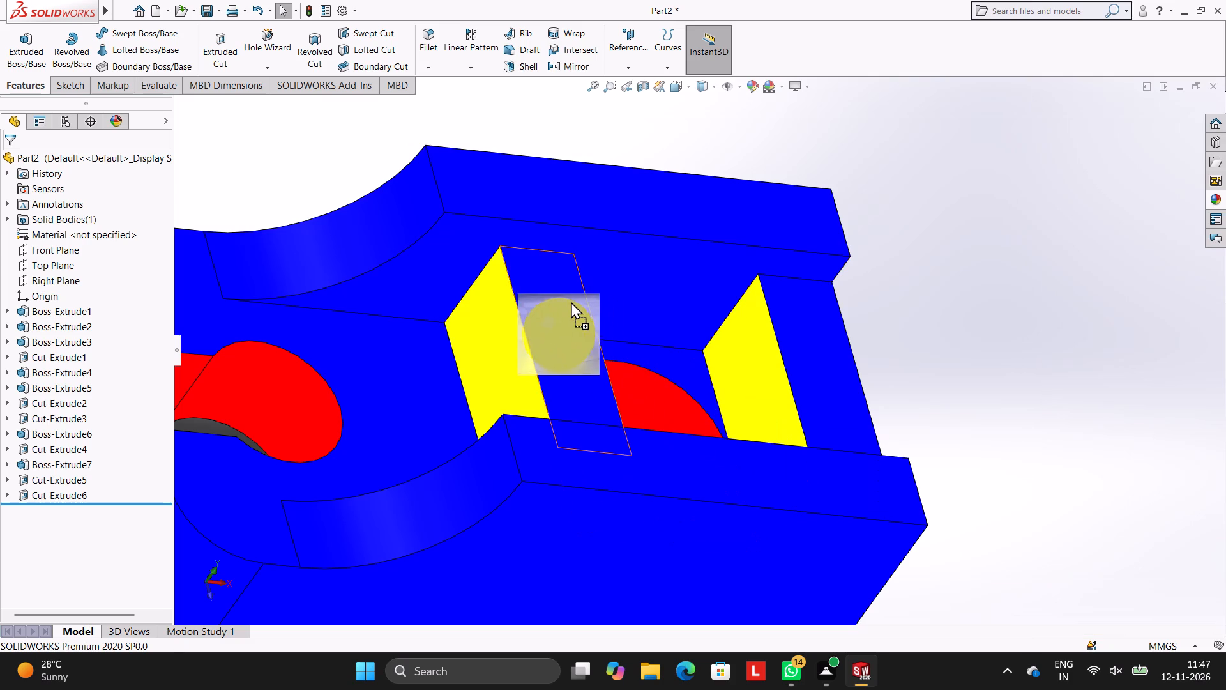
left_click_drag(571, 302, 566, 301)
left_click(583, 300)
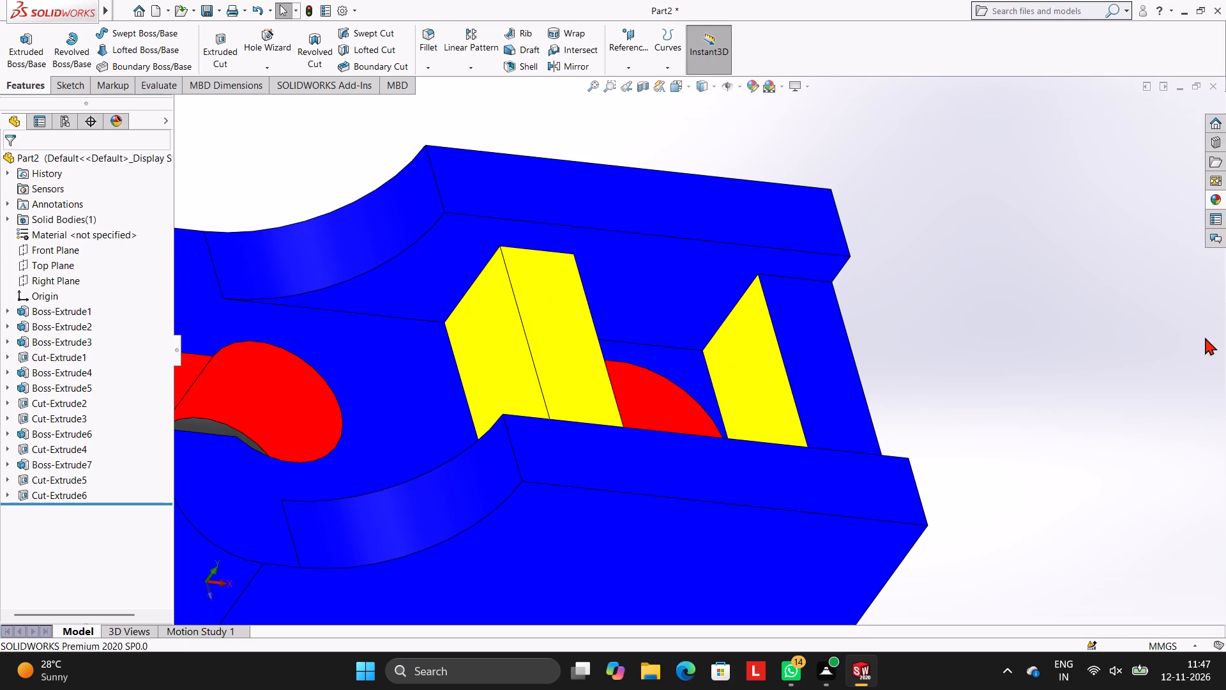
left_click(1220, 191)
left_click_drag(1100, 553, 835, 362)
left_click(835, 362)
Apply the Green LED appearance to the curved arc rib on the near side of the keyhole slot.
middle_click_drag(944, 344, 854, 308)
scroll(889, 336, "up", 3)
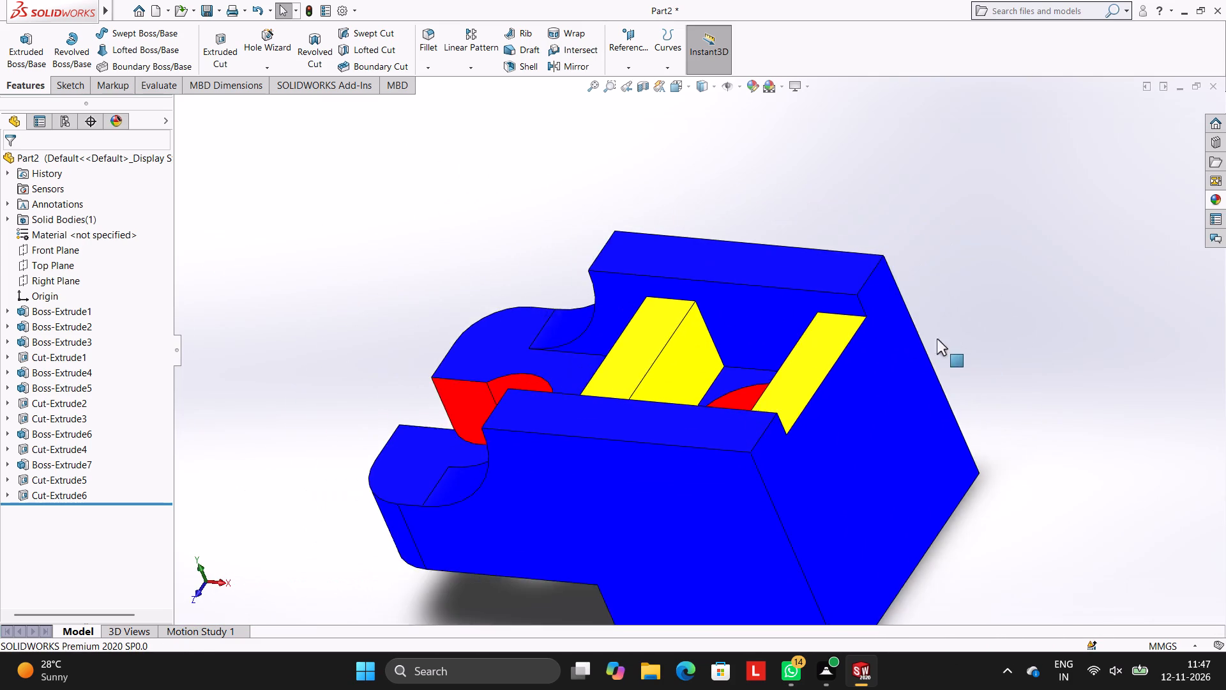
middle_click_drag(973, 348, 1063, 355)
scroll(863, 361, "up", 2)
middle_click_drag(875, 409, 833, 433)
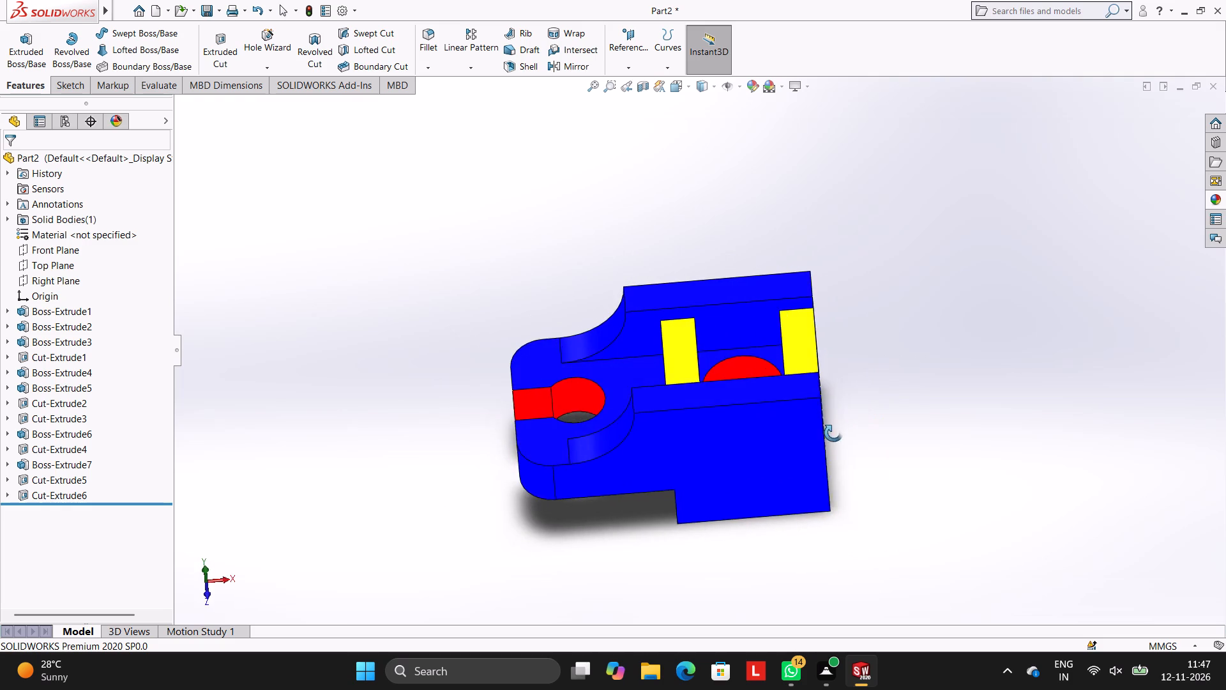
middle_click_drag(833, 433, 855, 457)
scroll(674, 382, "up", 2)
scroll(674, 382, "down", 3)
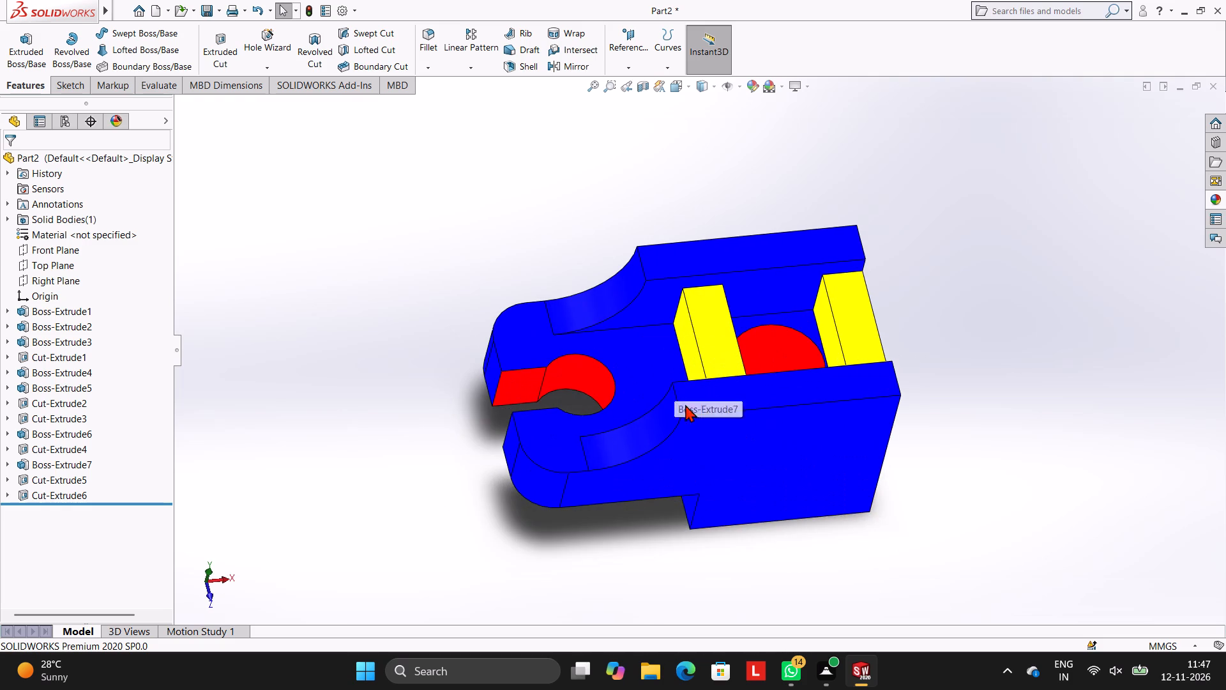
left_click(1223, 198)
scroll(1086, 548, "down", 1)
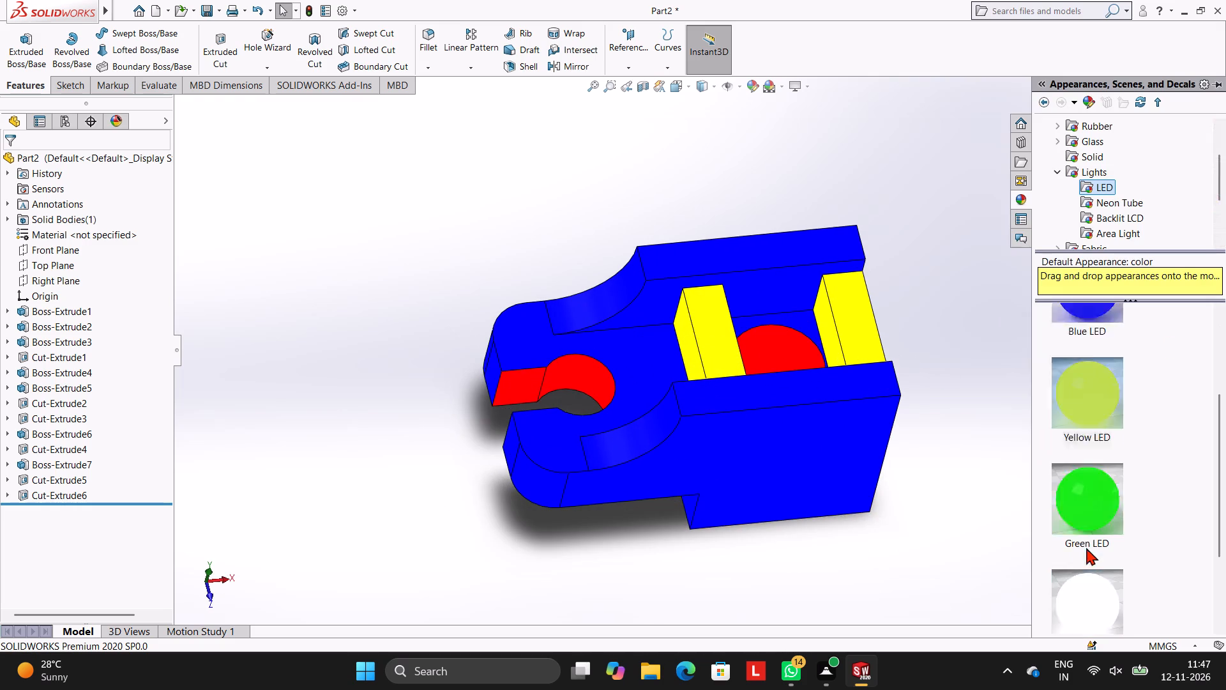
scroll(1086, 548, "down", 1)
left_click_drag(1094, 385, 634, 468)
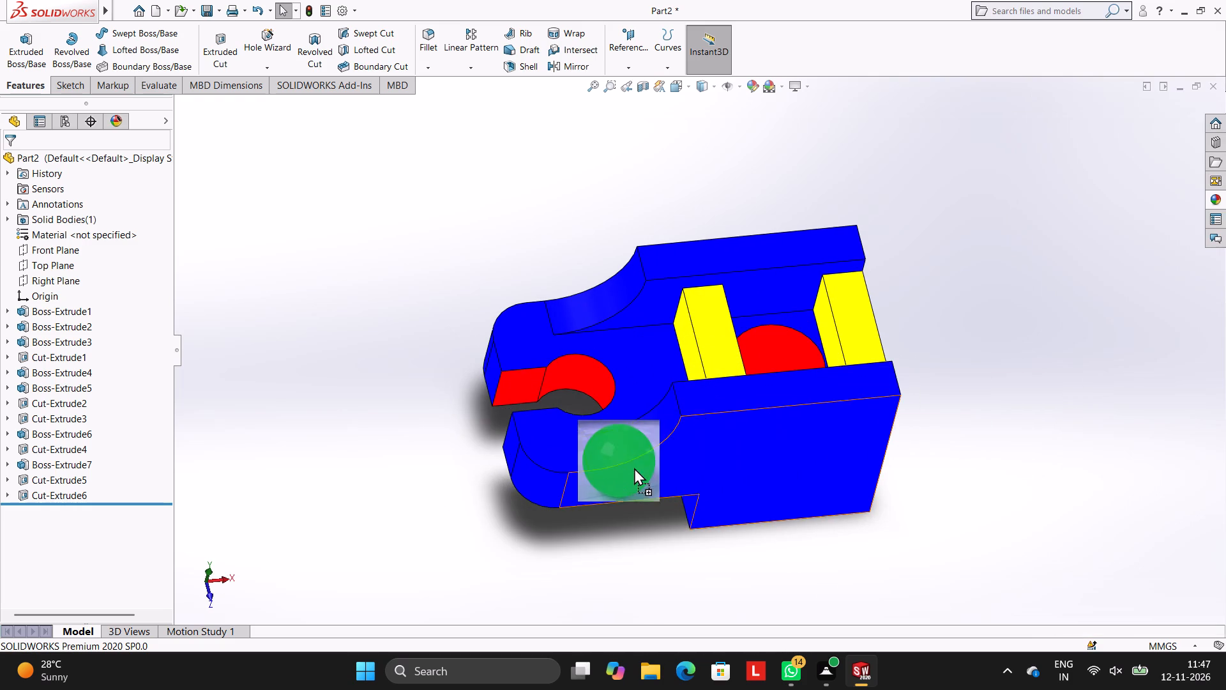
left_click_drag(634, 468, 639, 443)
left_click(639, 443)
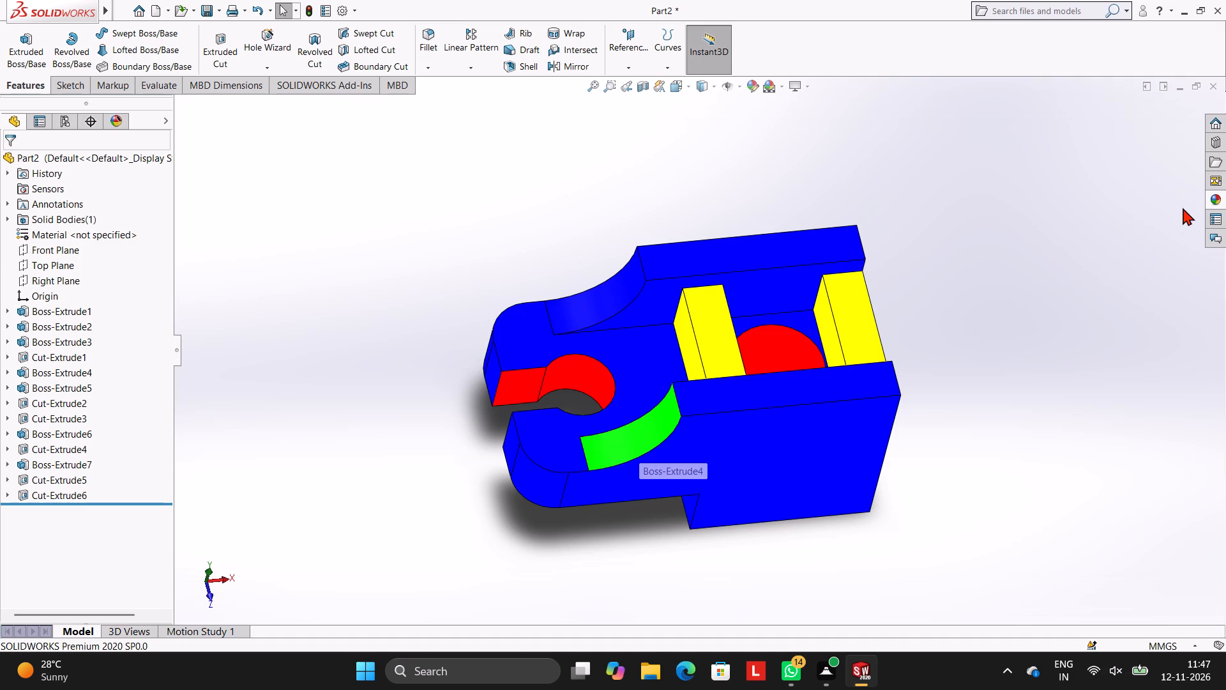
Apply the Green LED appearance to the far arc rib feature, including the inner face of its side wall.
left_click(1209, 204)
left_click_drag(1091, 381, 613, 291)
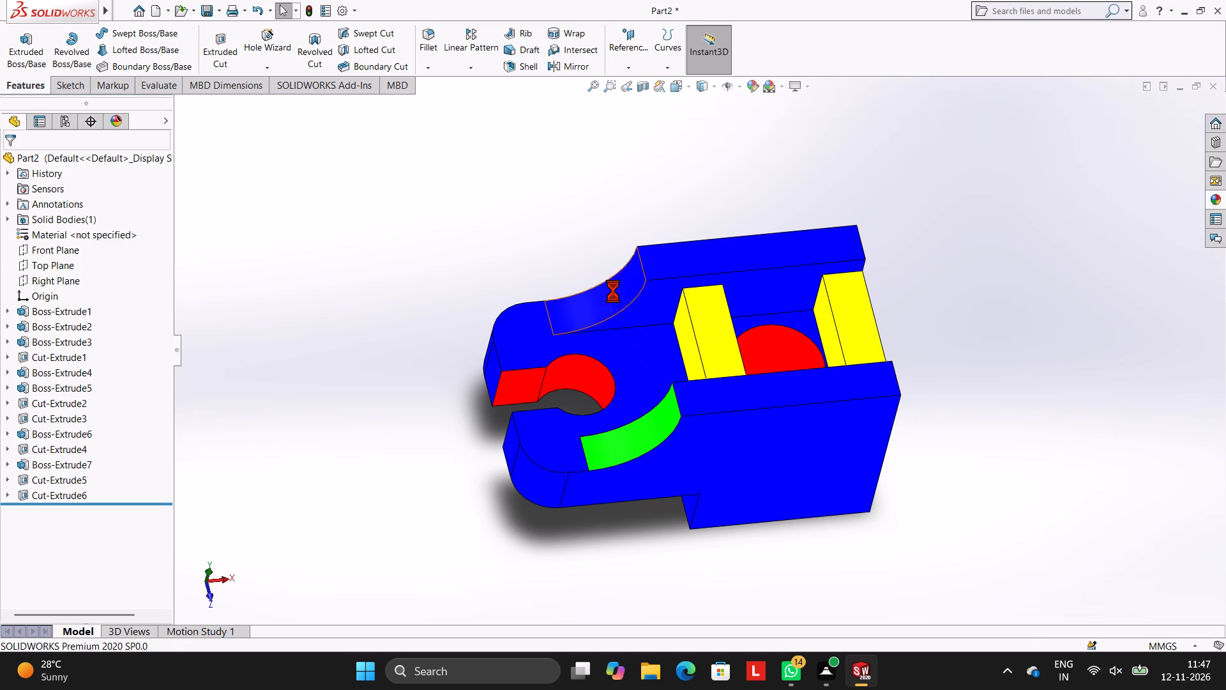
left_click(613, 291)
Examine the coloured part from several angles, checking the LED colours on the arc ribs, crossbars, keyhole slot and through hole.
middle_click_drag(810, 319, 812, 335)
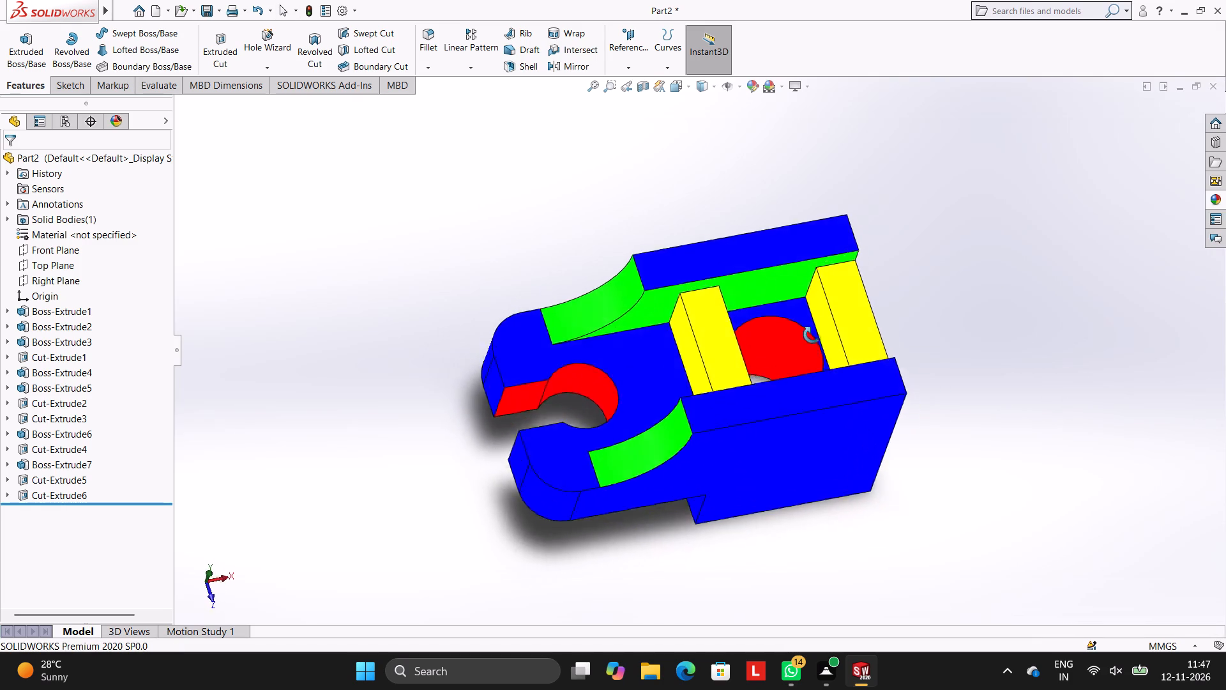
middle_click_drag(812, 335, 806, 238)
scroll(752, 282, "up", 2)
scroll(752, 282, "down", 3)
scroll(743, 442, "up", 3)
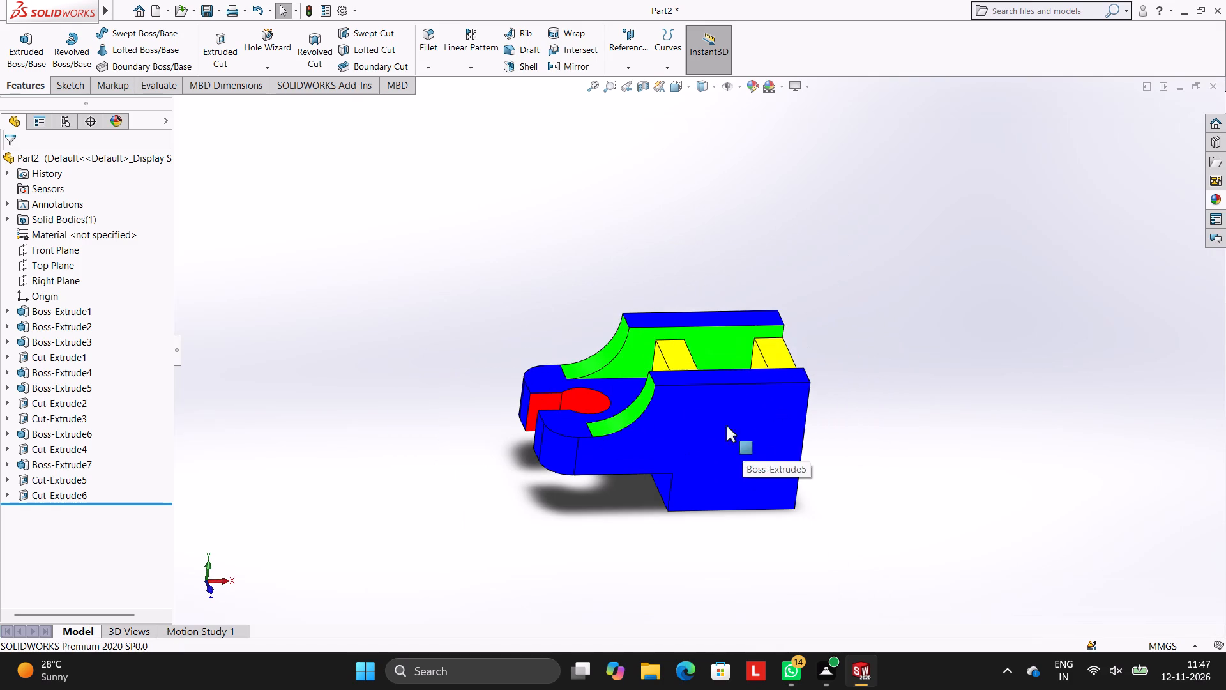
scroll(631, 438, "up", 1)
middle_click_drag(627, 426, 630, 473)
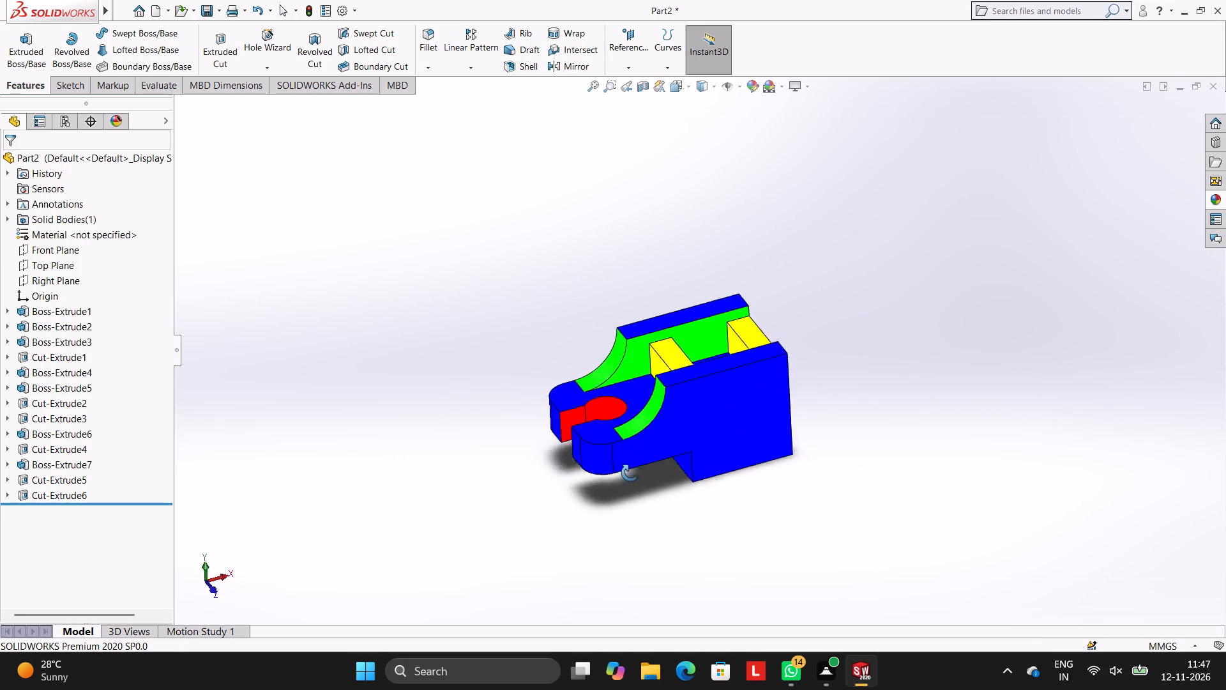
middle_click_drag(630, 473, 649, 485)
scroll(653, 412, "down", 3)
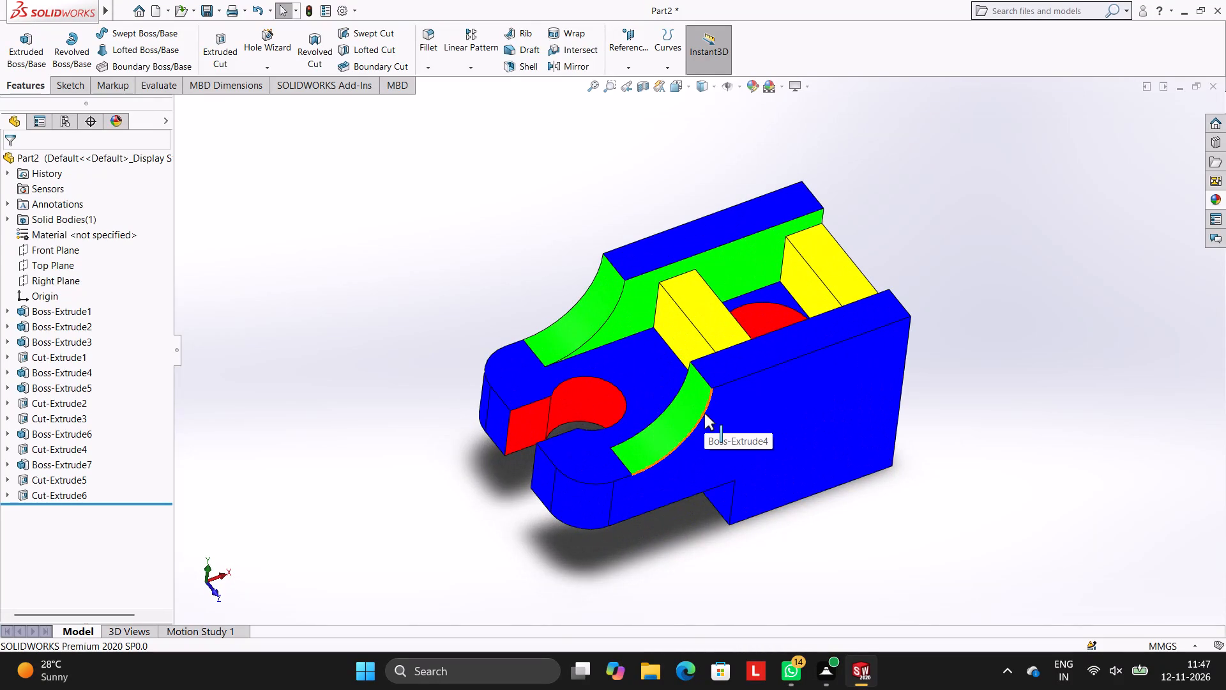
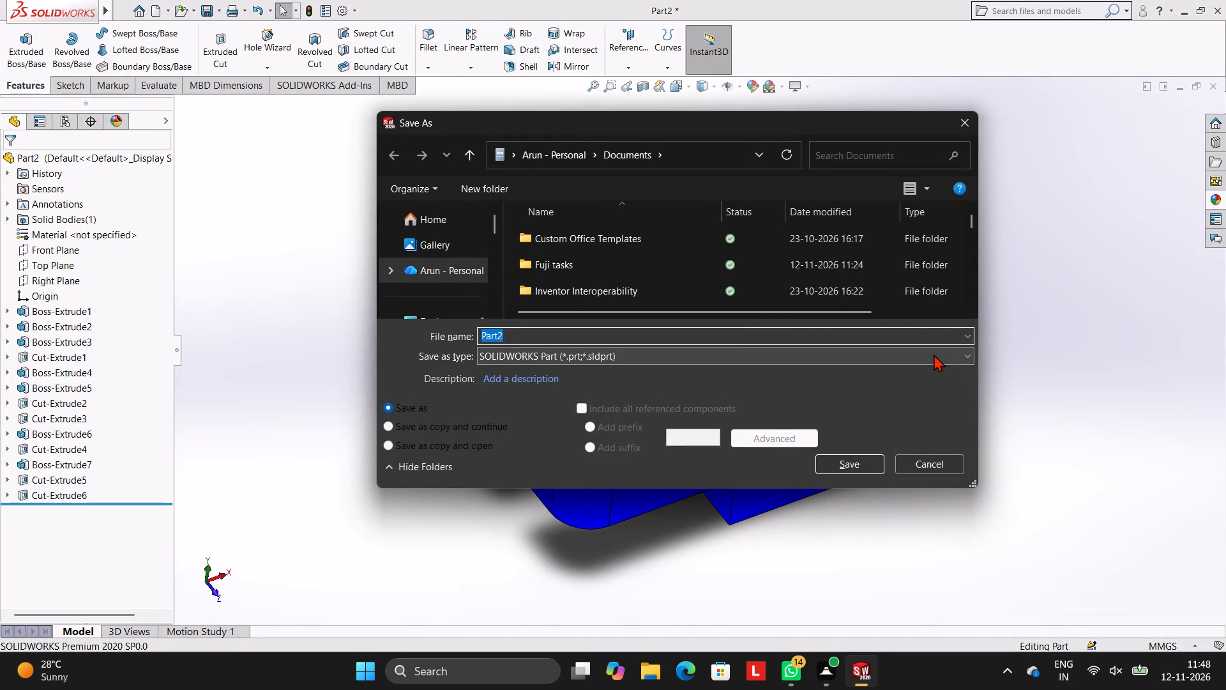
Save the part in the Documents folder under the name BLOCK WITH CURVED RECESS,SLOT AND STEPPED HOLE.
key("BackSpace")
type("BLOCK")
key("space")
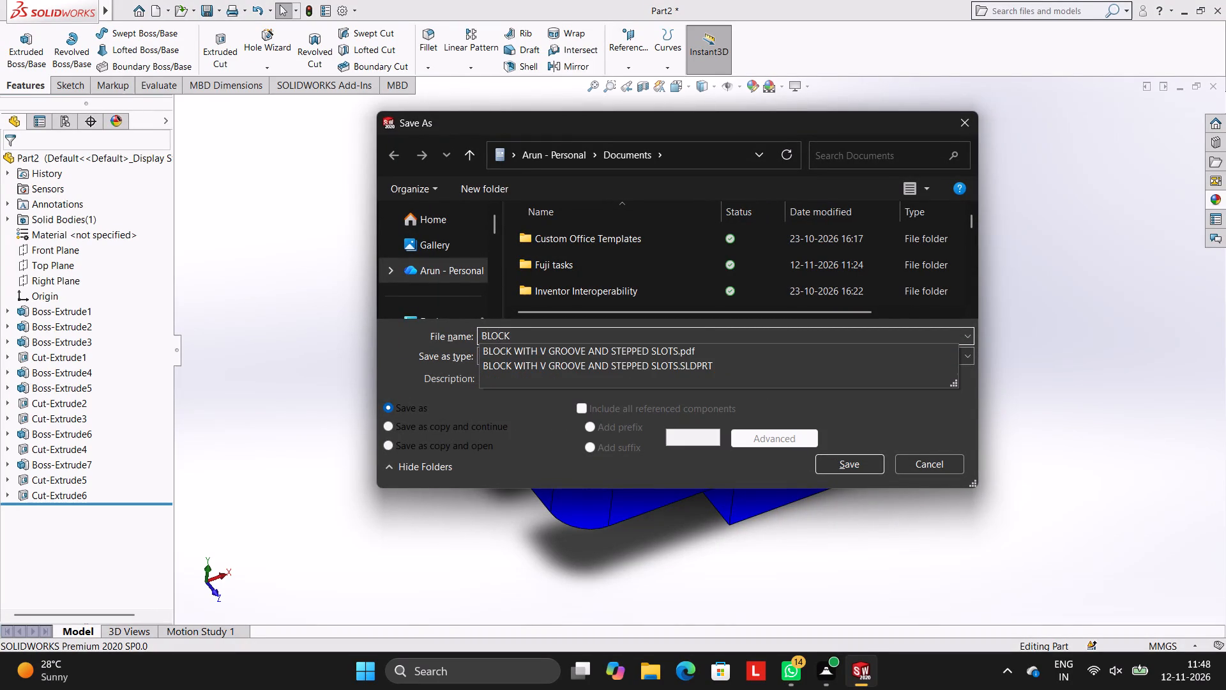
type("WITH")
key("space")
key("c")
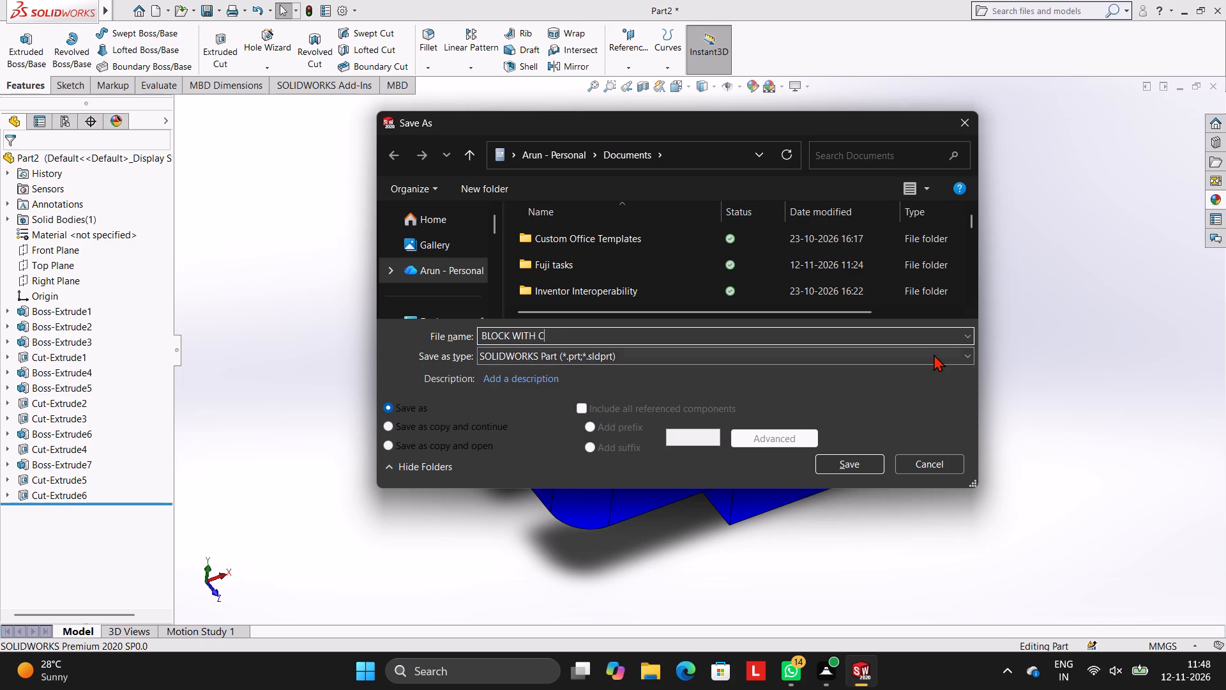
key("u")
key("r")
type("VED")
key("space")
type("RE")
type("CESS")
key("comma")
type("SLOT")
key("space")
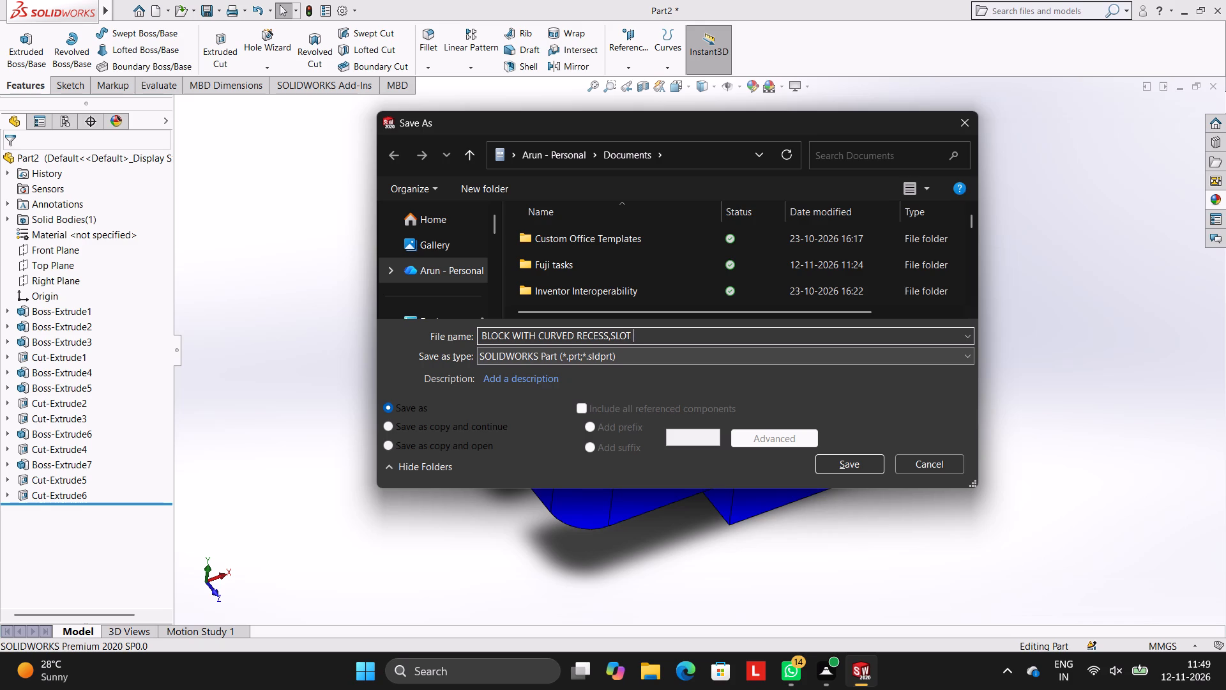
type("AND STE")
type("PP")
key("r")
key("BackSpace")
type("ED")
key("space")
type("HOLE")
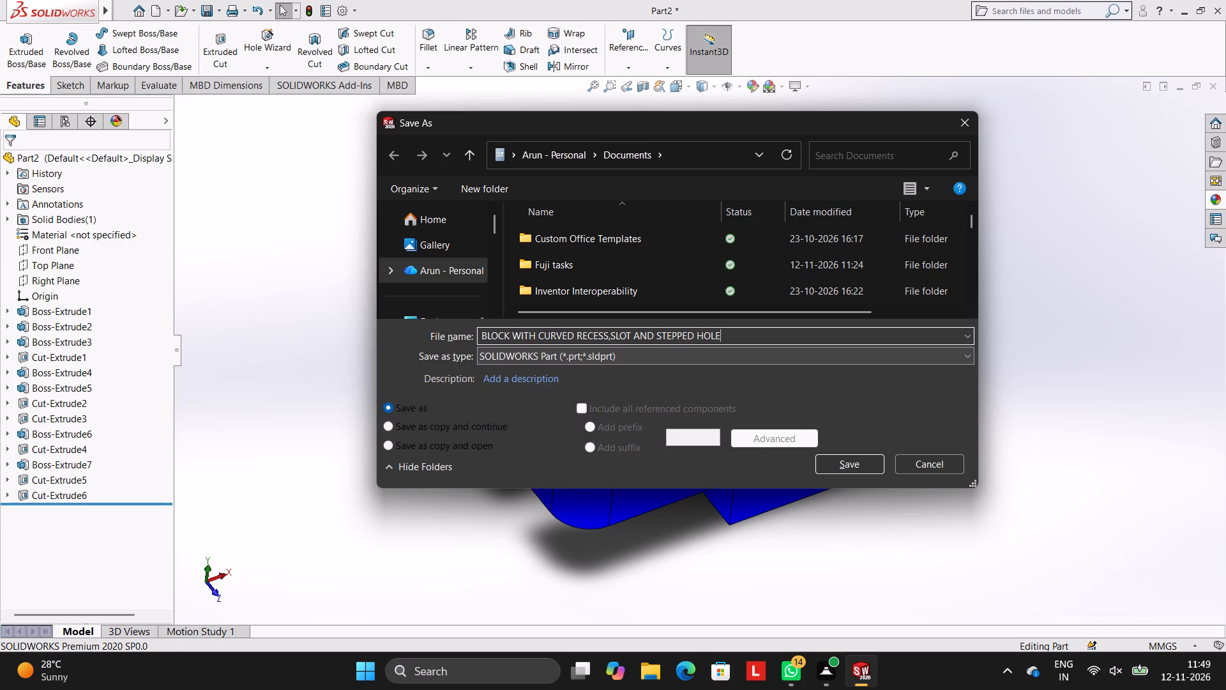
left_click(838, 460)
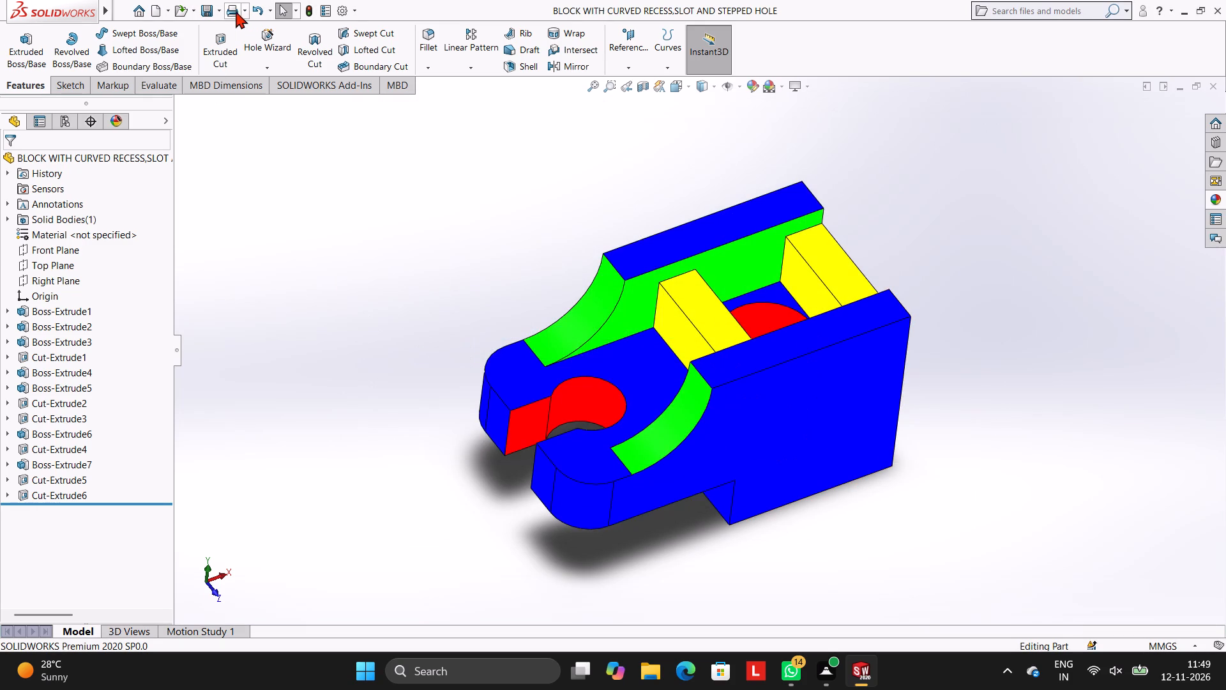
Save a copy of the part in Adobe Portable Document Format (*.pdf) under the same name in the Documents folder.
left_click(222, 7)
left_click(236, 43)
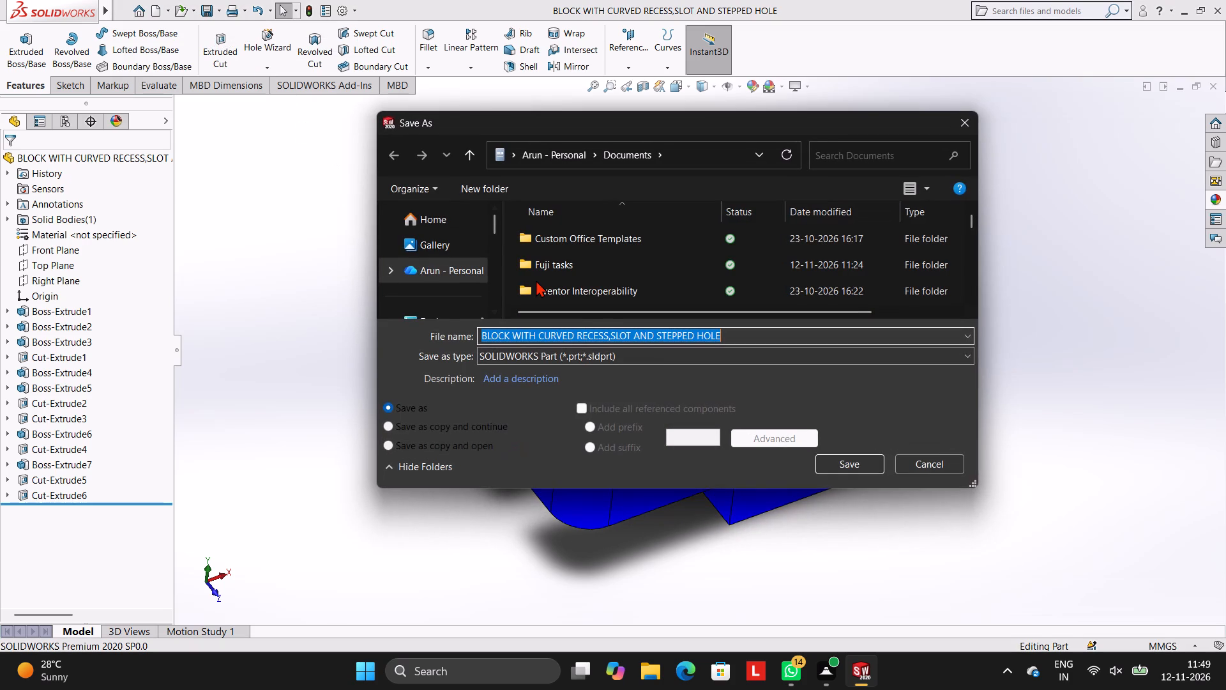
left_click(665, 359)
left_click(663, 102)
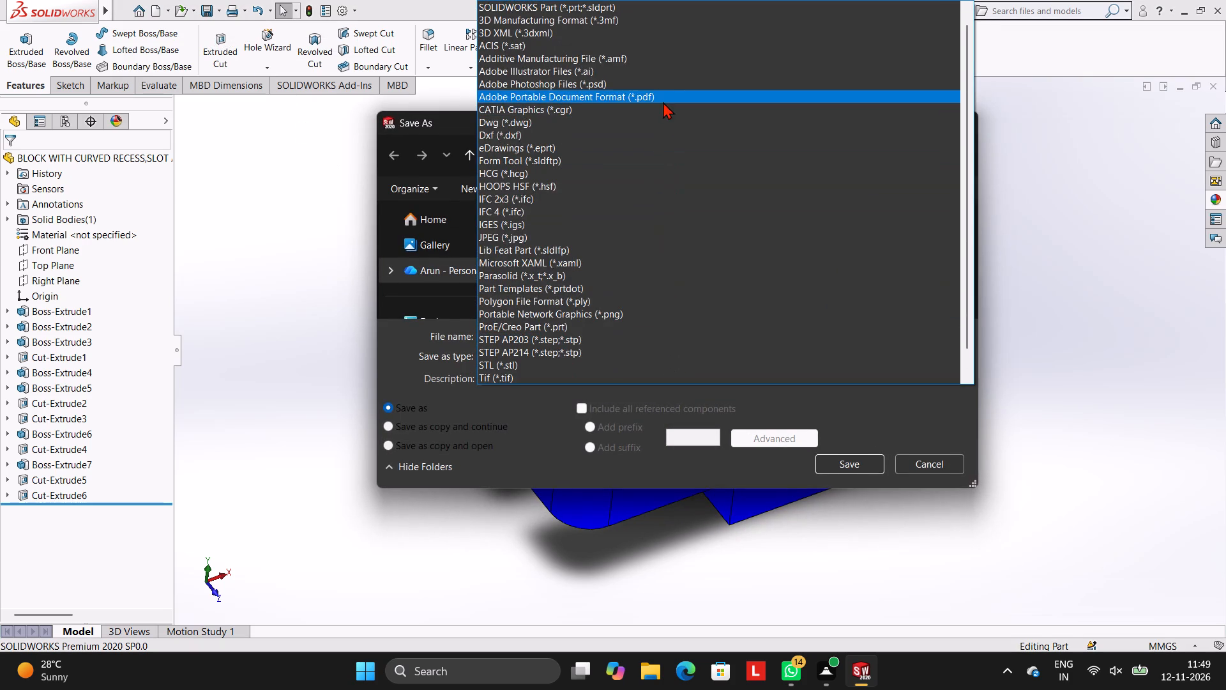
left_click(858, 489)
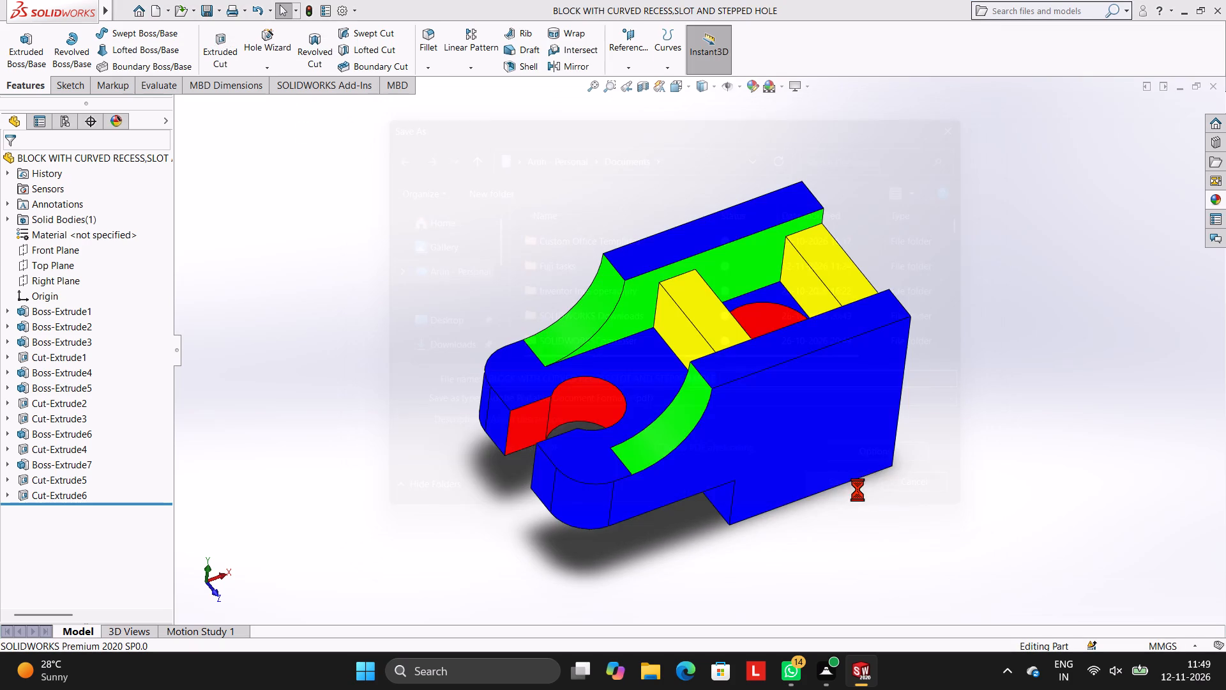